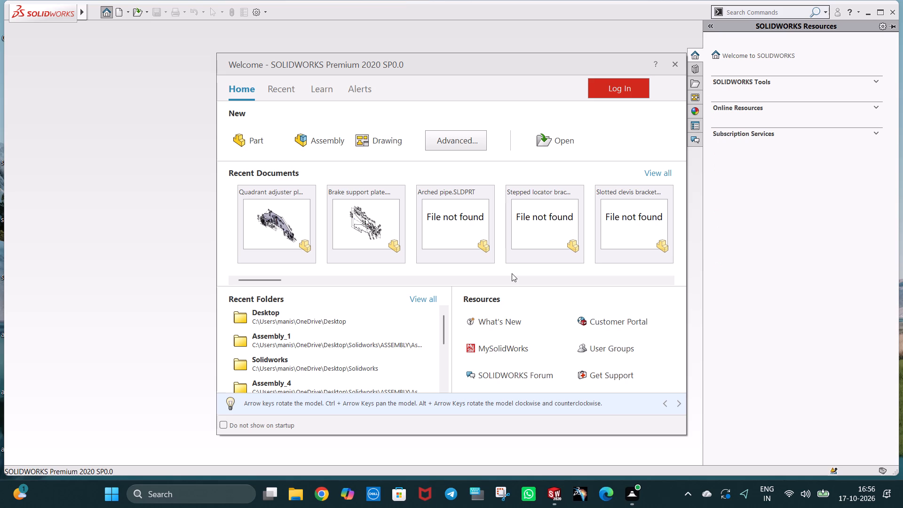
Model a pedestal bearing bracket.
Dismiss the welcome window and create a new part document.
click(676, 62)
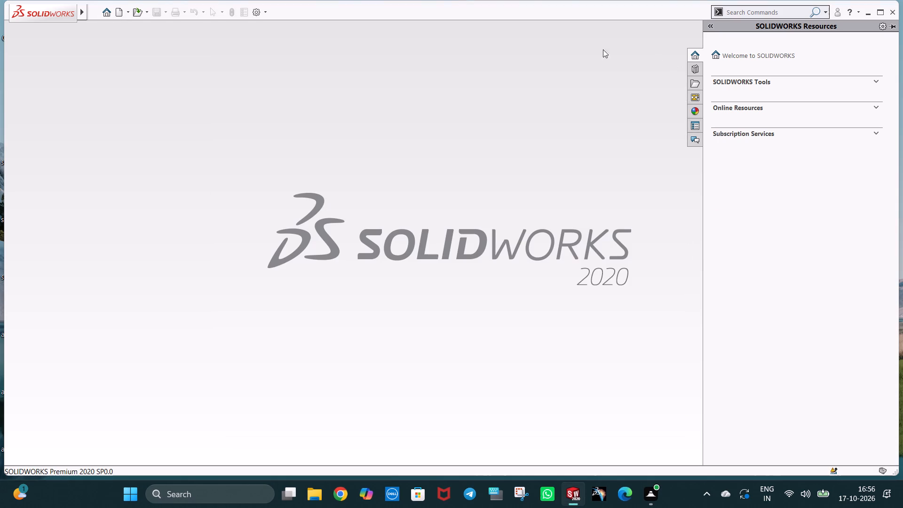
click(119, 12)
click(396, 363)
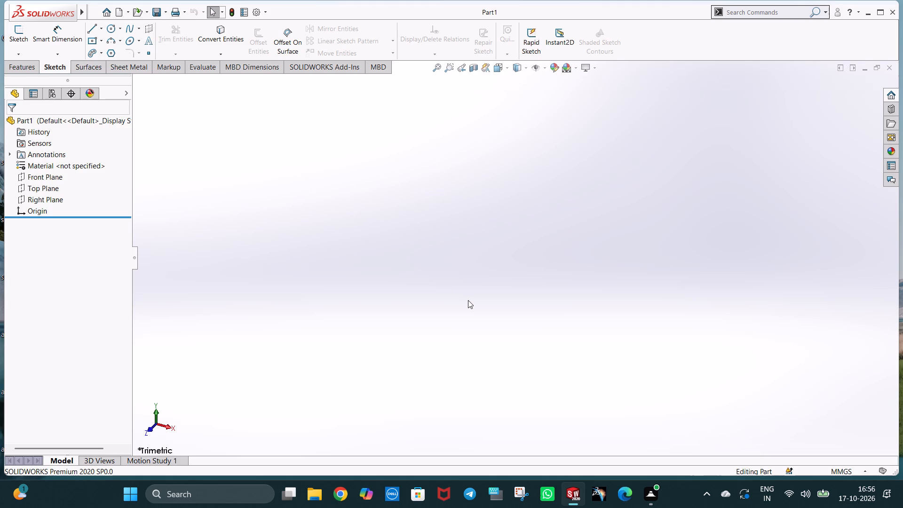
Open a sketch on the Front Plane and turn off shaded sketch contours.
click(52, 172)
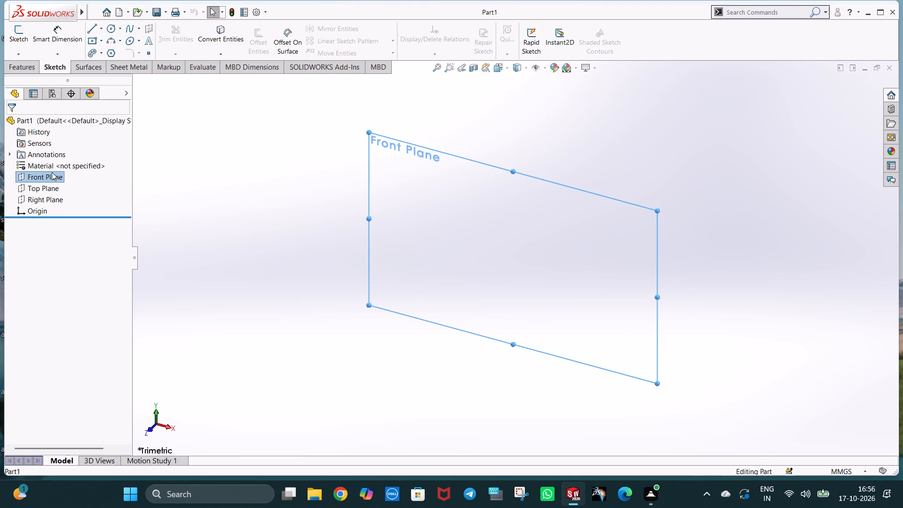
click(57, 161)
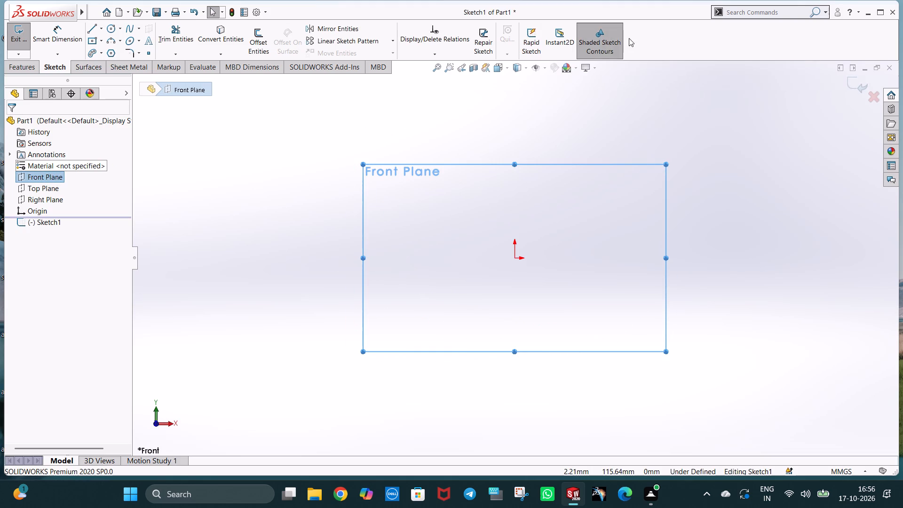
click(629, 38)
click(617, 40)
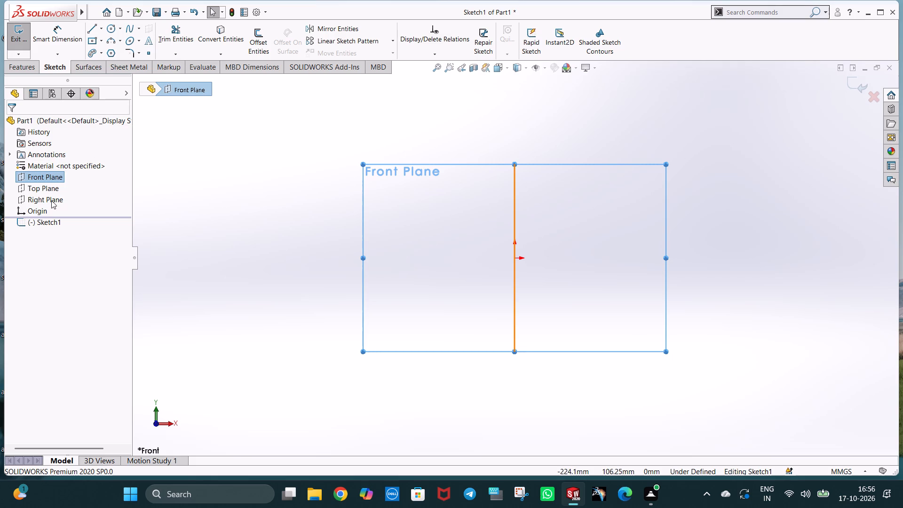
Draw a closed rectangular line profile 100 mm wide and 12 mm high, with the origin at the midpoint of its bottom side.
click(95, 28)
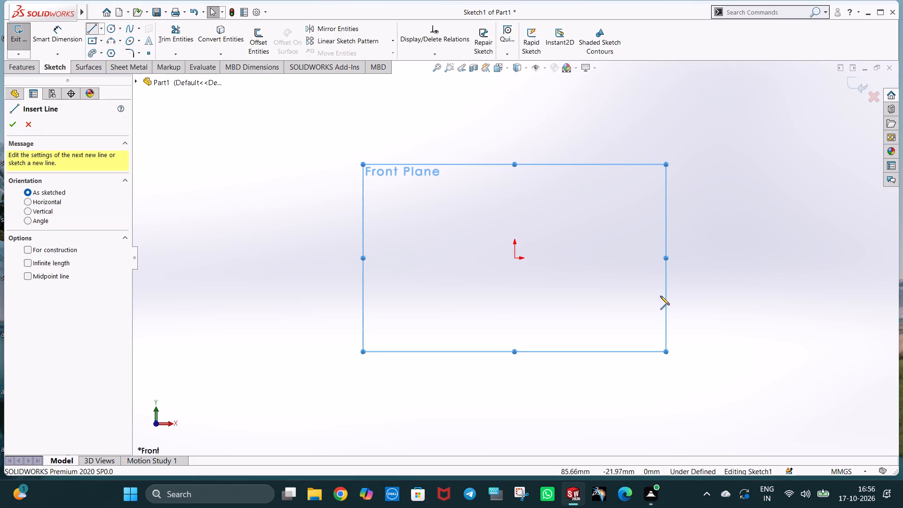
click(513, 260)
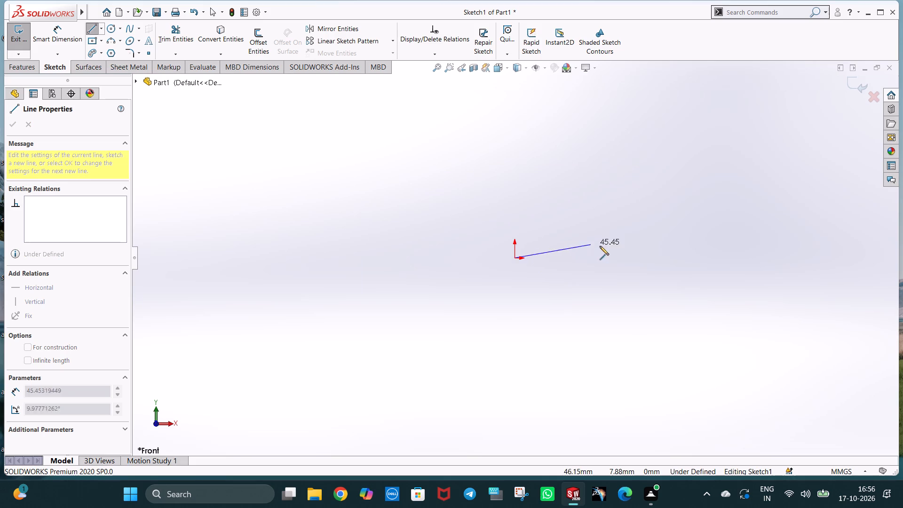
click(605, 258)
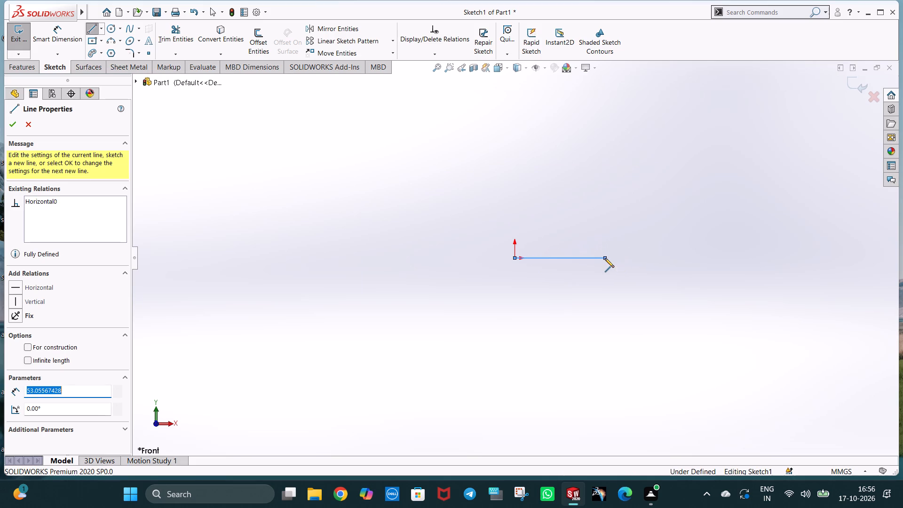
text(50)
key(Return)
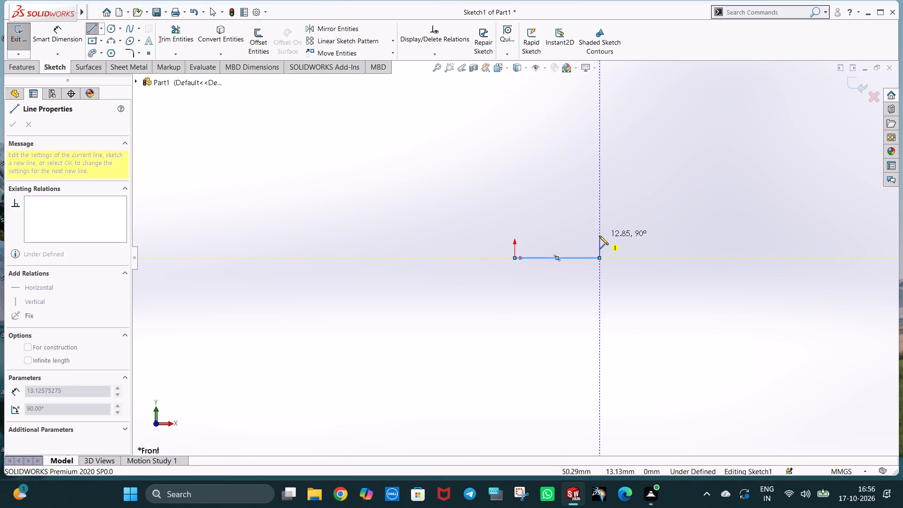
click(599, 235)
text(12)
key(Return)
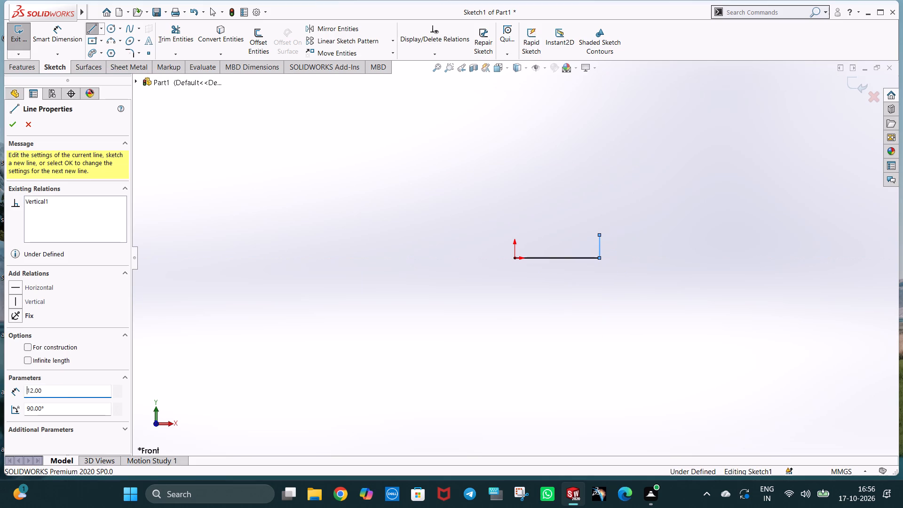
click(424, 240)
text(100)
key(Return)
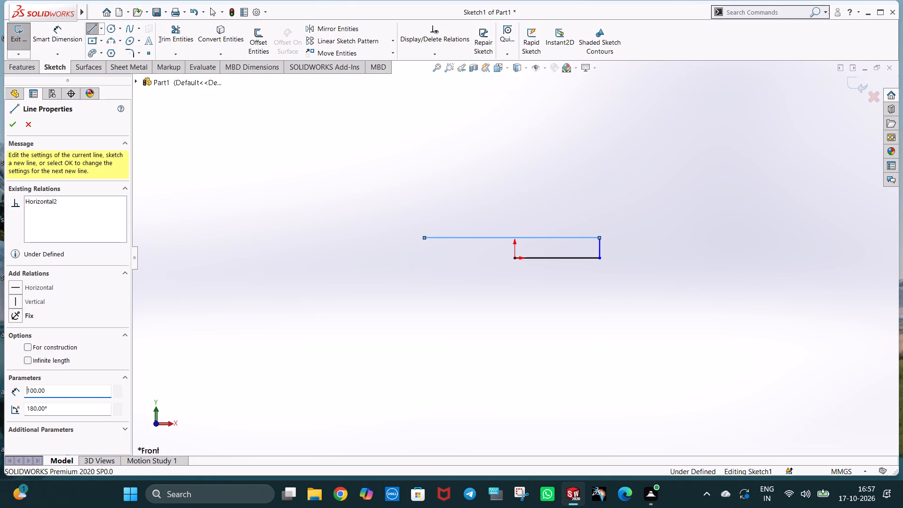
click(429, 258)
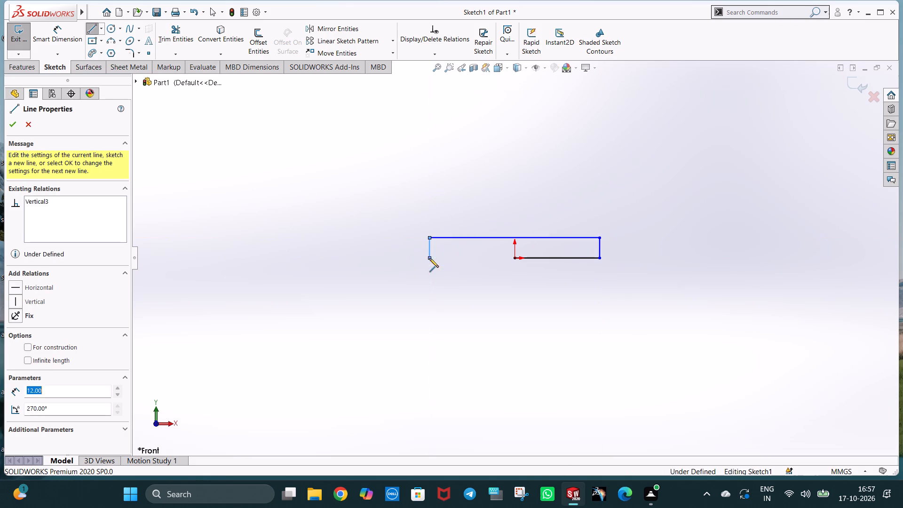
click(514, 257)
key(Escape)
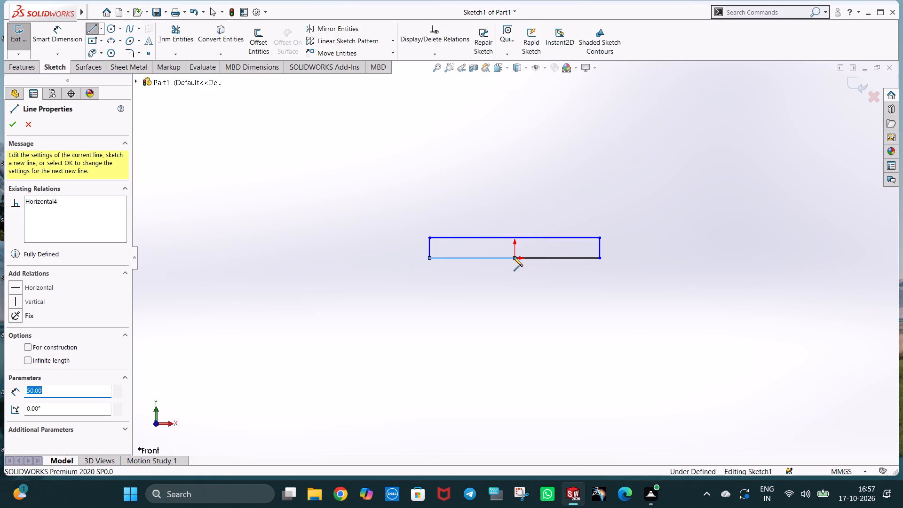
key(Escape)
click(363, 144)
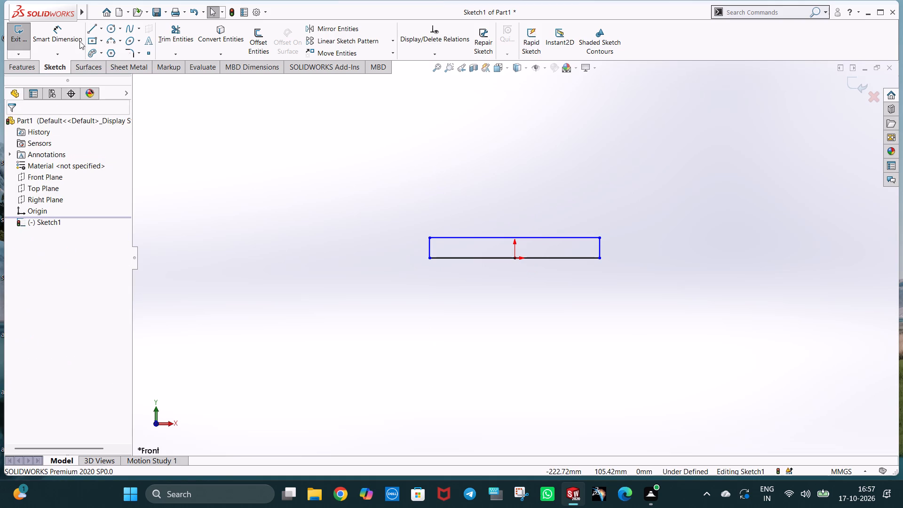
Dimension the rectangle's top side as 100 mm, its height as 12 mm and the bottom line left of the origin as 50 mm.
click(69, 37)
click(567, 238)
click(512, 222)
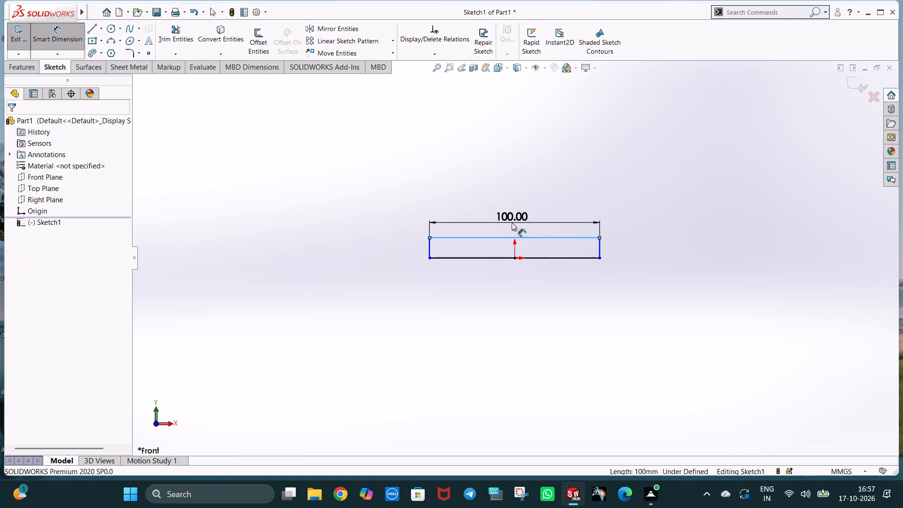
click(473, 206)
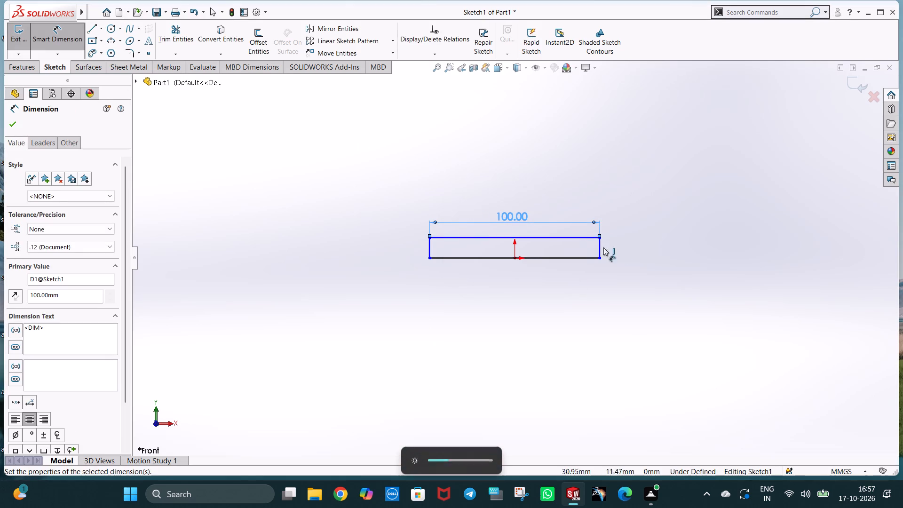
click(602, 248)
click(626, 202)
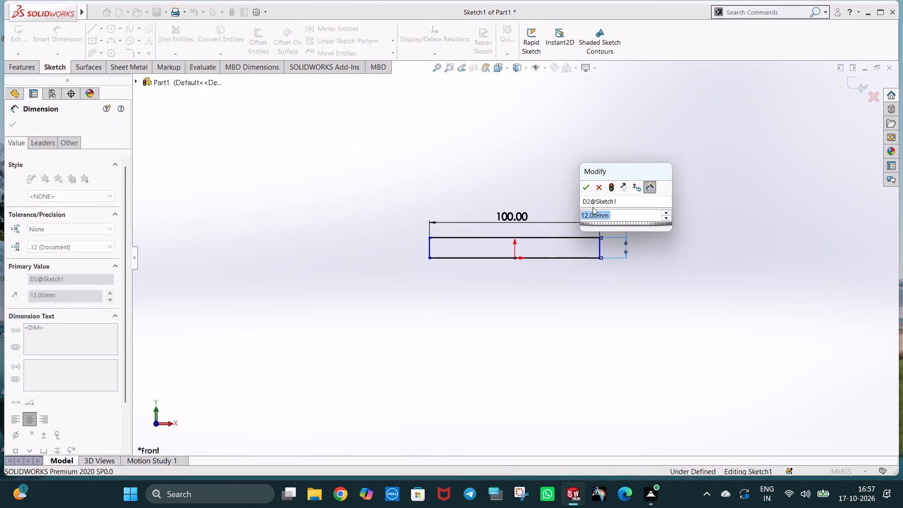
click(583, 193)
click(552, 313)
click(497, 258)
click(484, 275)
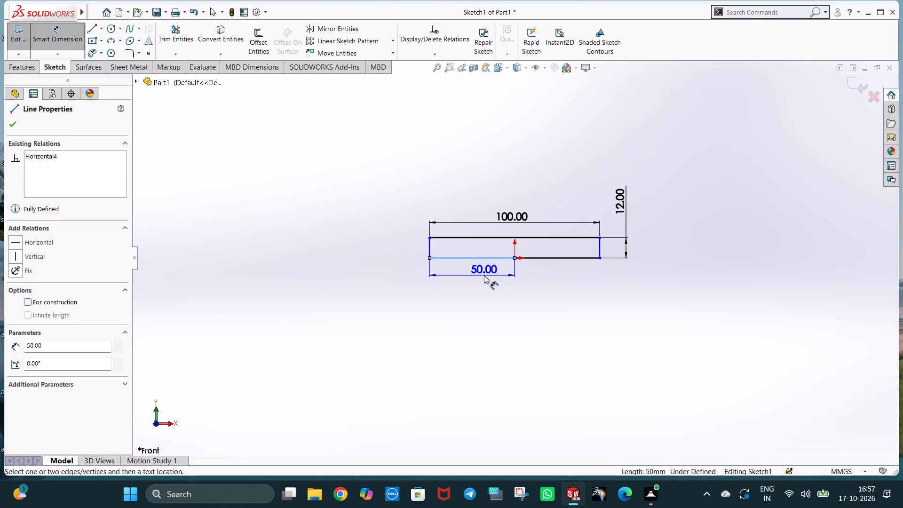
click(446, 263)
click(495, 342)
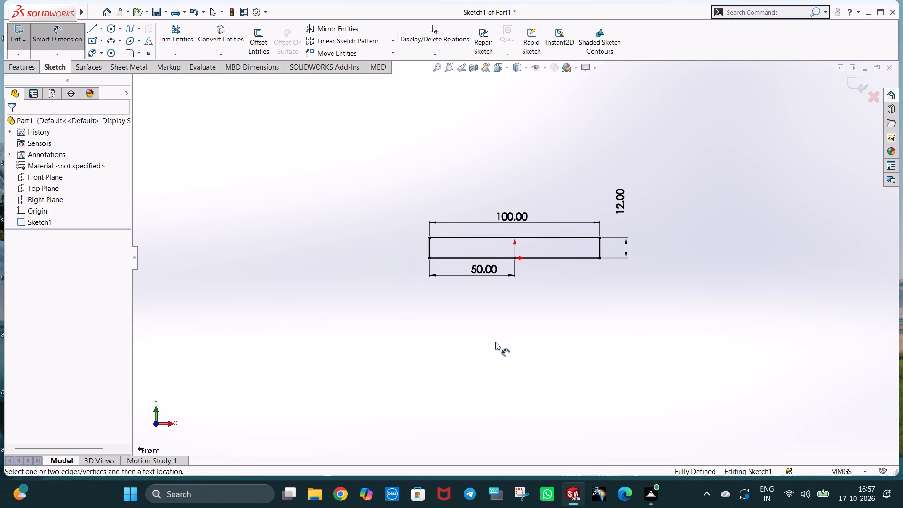
key(Escape)
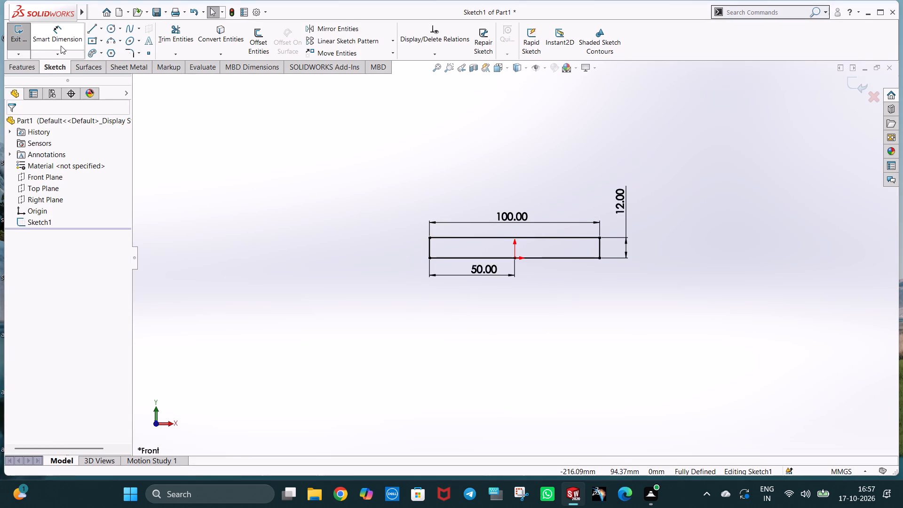
click(329, 261)
key(Escape)
Extrude the rectangular profile as a Mid Plane boss 36 mm deep.
click(24, 69)
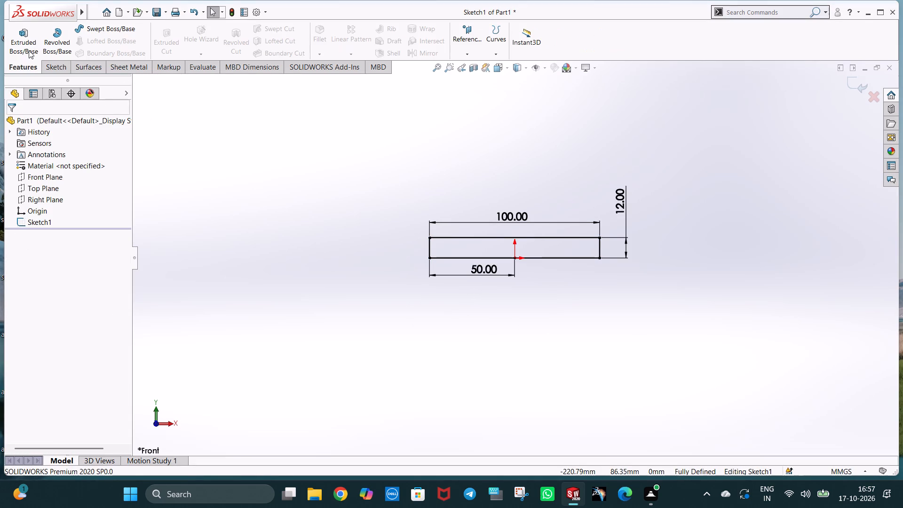
click(29, 50)
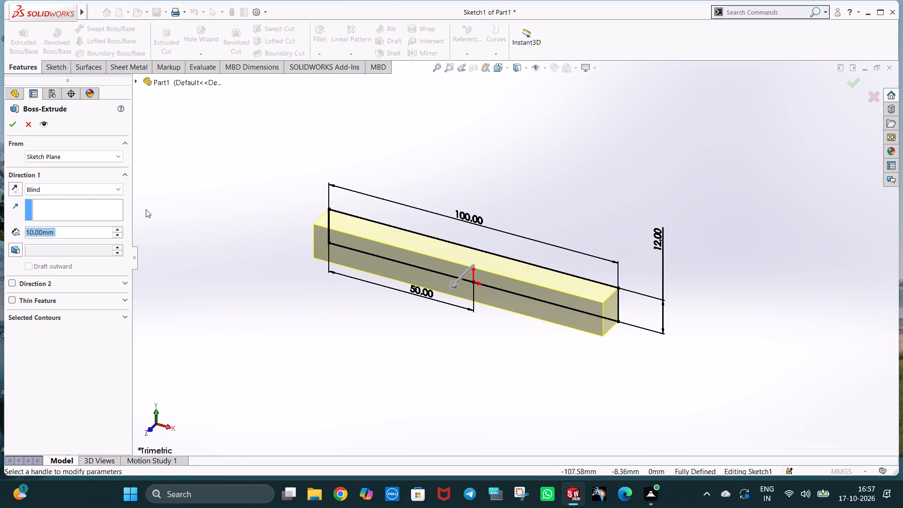
click(89, 190)
click(82, 238)
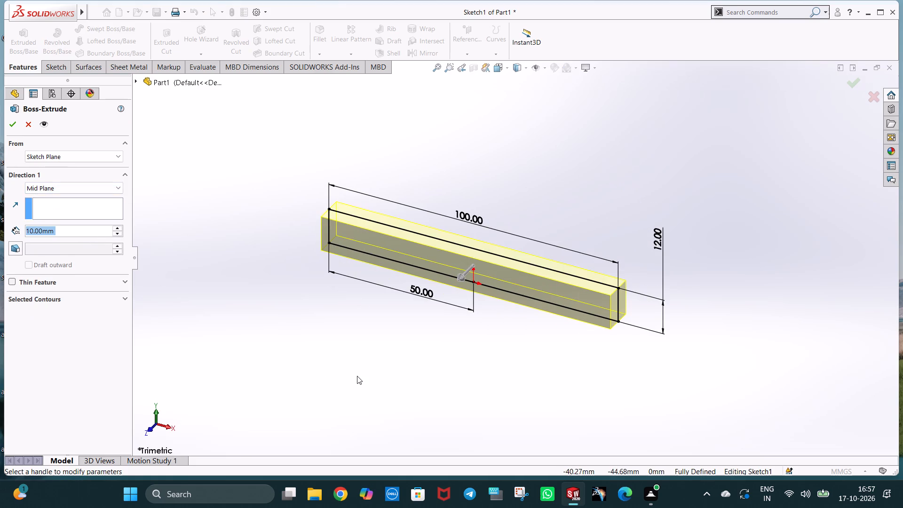
middle_drag(360, 378, 471, 409)
drag(69, 236, 69, 235)
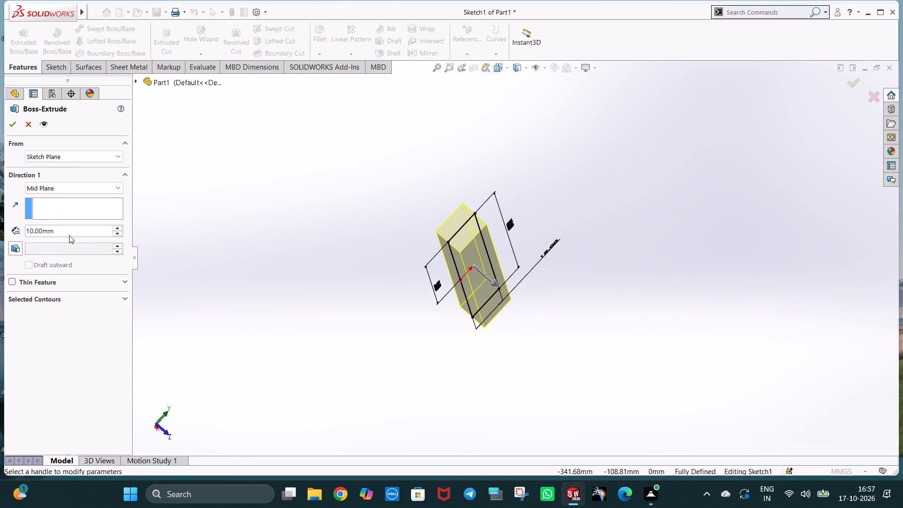
drag(69, 235, 64, 230)
text(36)
key(Return)
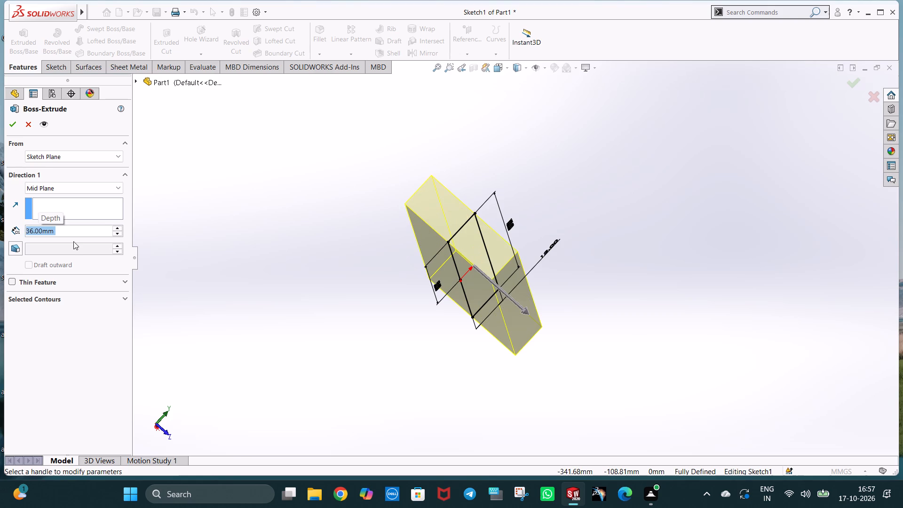
key(ctrl+1)
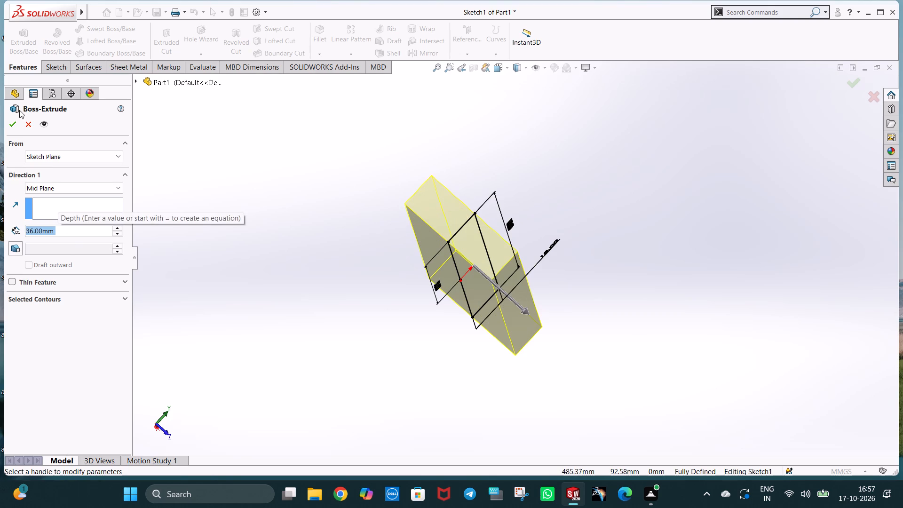
click(18, 125)
On the block's top face, sketch two connected lines from the front-left corner, about 12 mm along the front edge and 14 mm along the left edge.
key(ctrl+1)
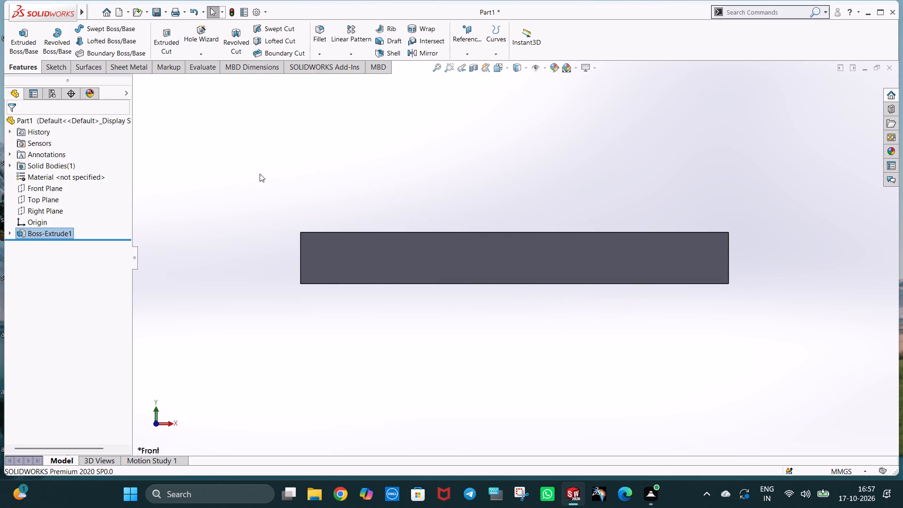
middle_drag(490, 245, 515, 281)
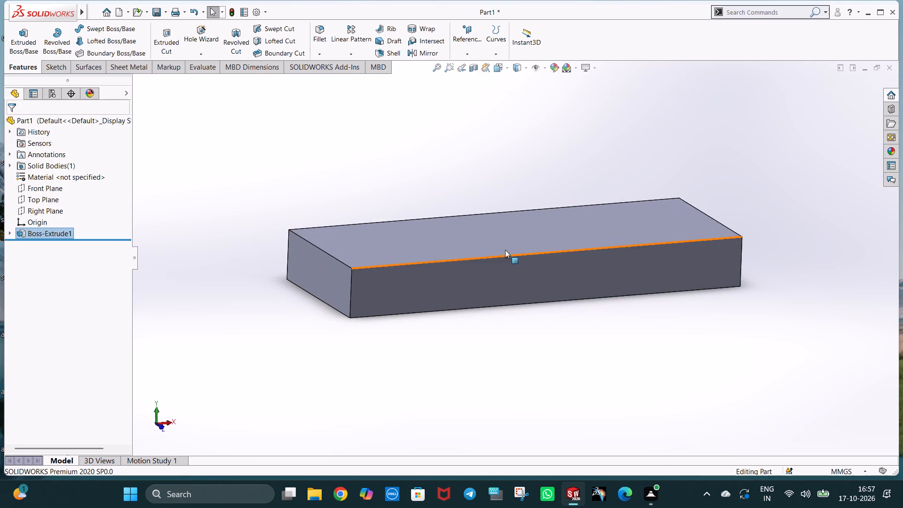
right_click(505, 242)
click(529, 227)
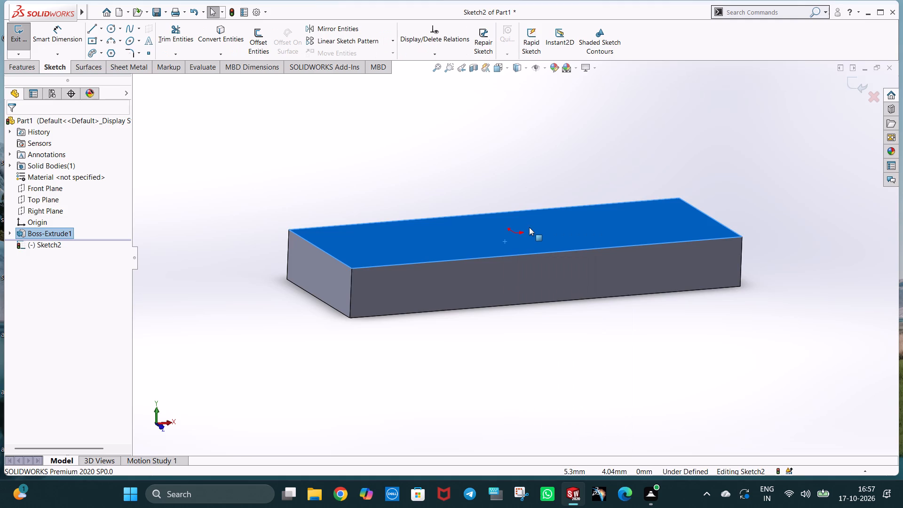
key(ctrl+5)
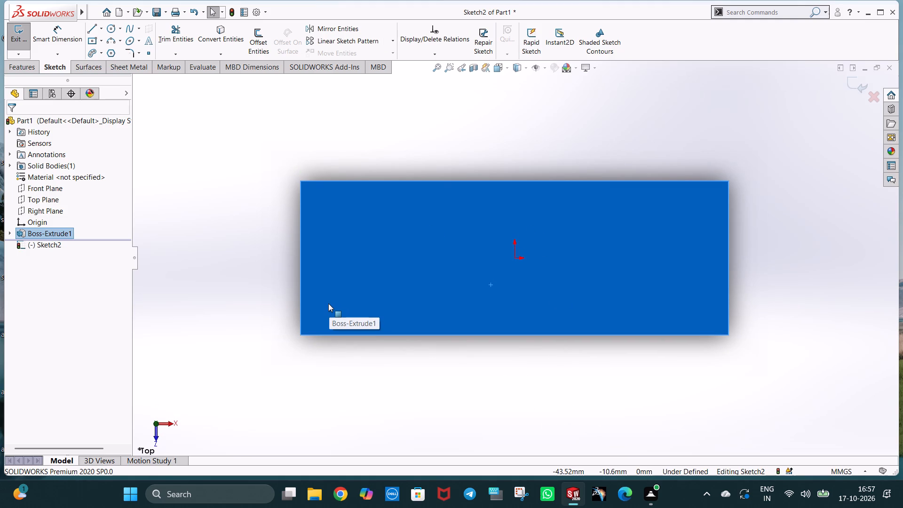
click(92, 31)
click(354, 336)
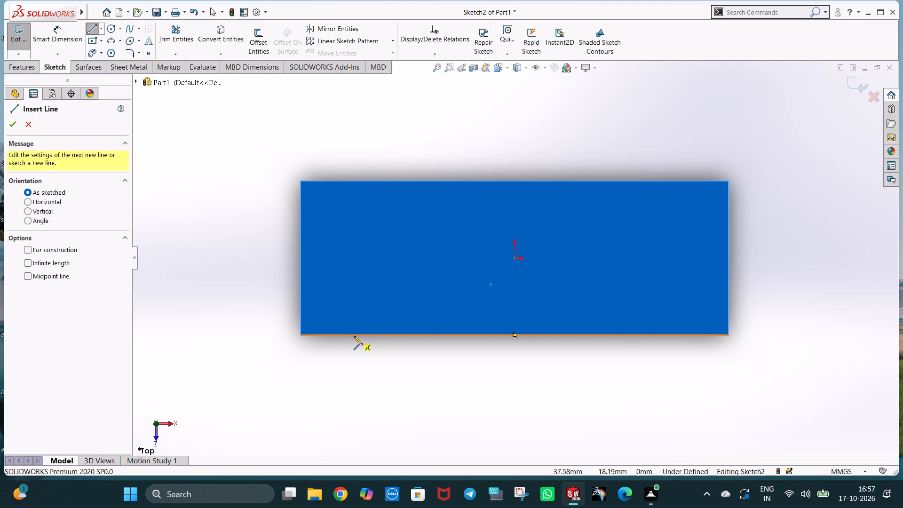
click(301, 334)
click(301, 275)
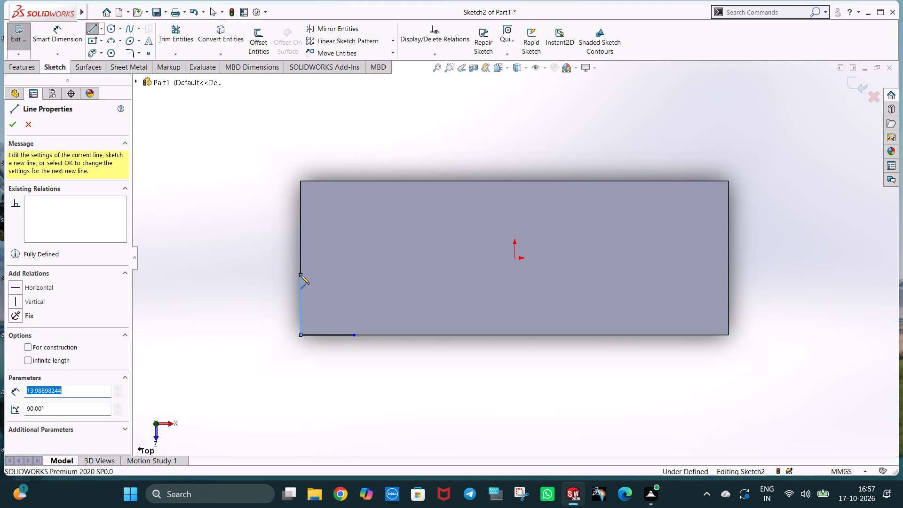
key(Escape)
Round the corner between the two sketched lines with a 10 mm sketch fillet.
click(109, 31)
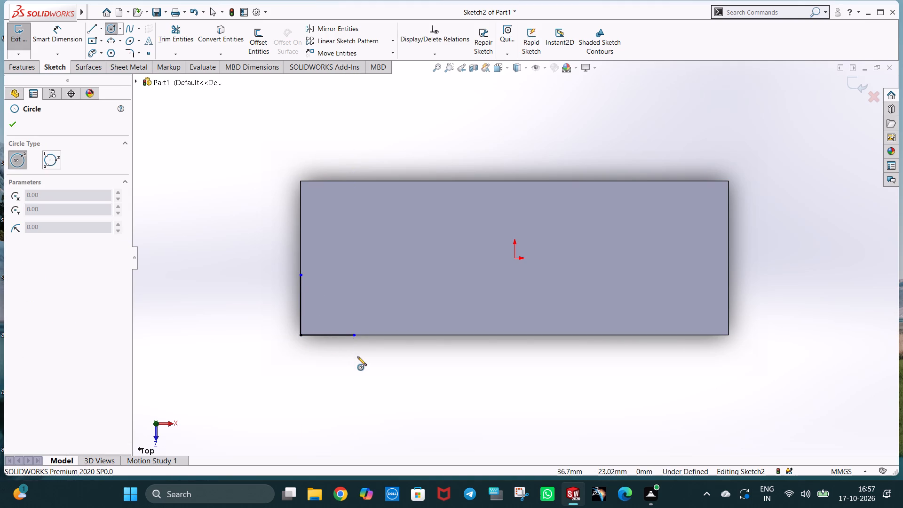
key(Escape)
click(130, 51)
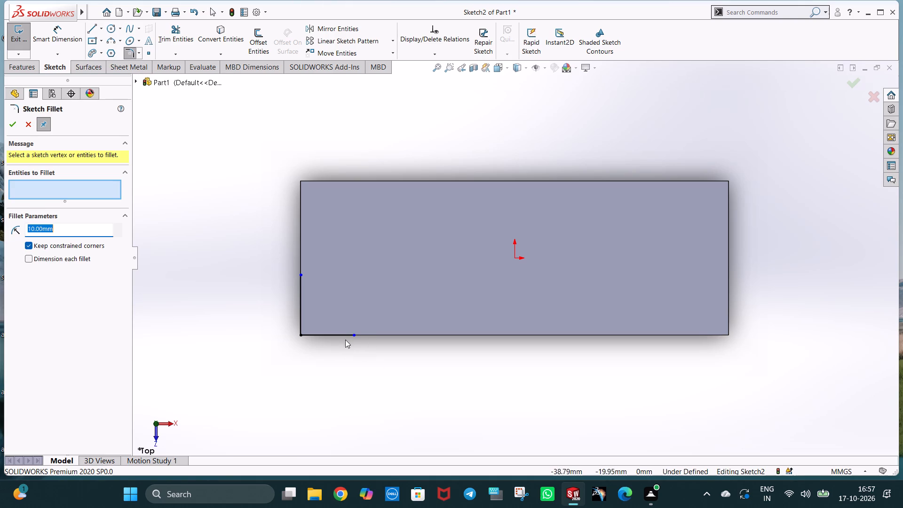
click(341, 334)
click(300, 308)
right_click(300, 308)
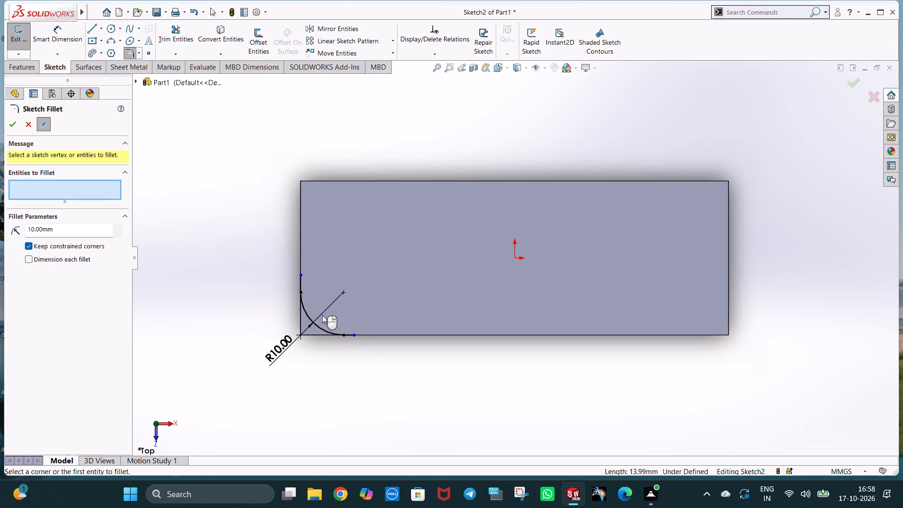
Set the corner fillet's radius dimension to 4 mm.
click(296, 370)
key(Escape)
double_click(284, 349)
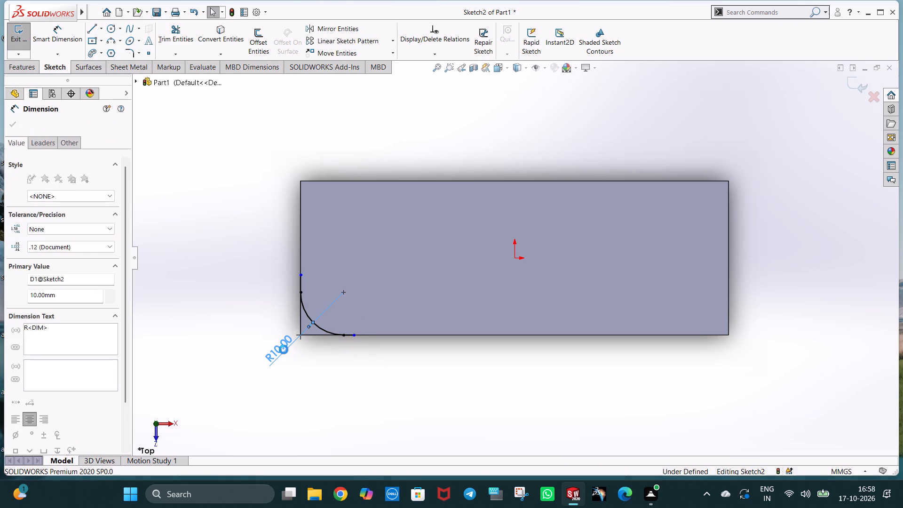
key(4)
key(Return)
click(308, 373)
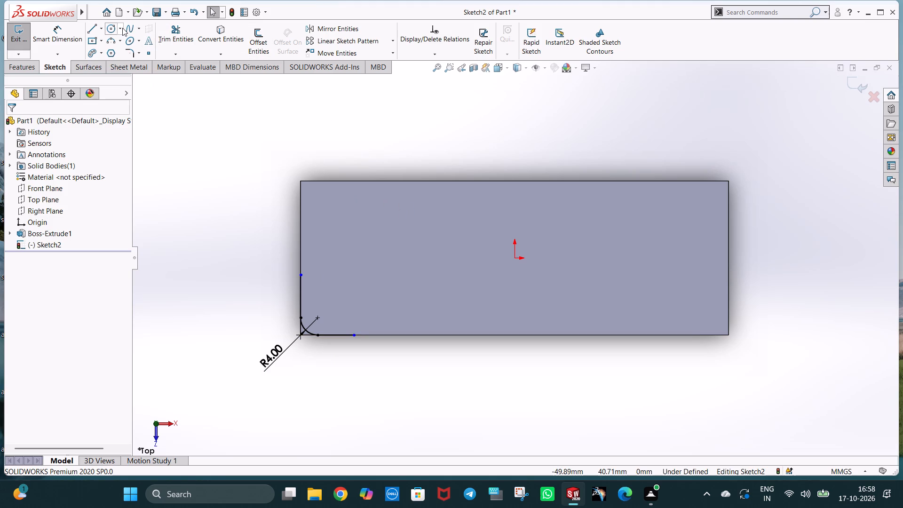
Sketch centerlines from the origin: an 18 mm vertical one to the block's back edge and a horizontal one about 26 mm toward the left edge.
click(103, 29)
click(111, 50)
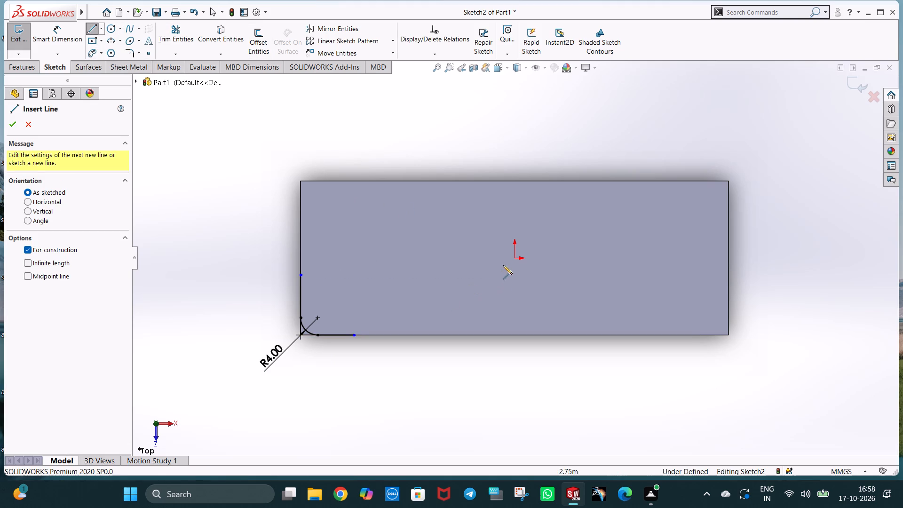
click(513, 258)
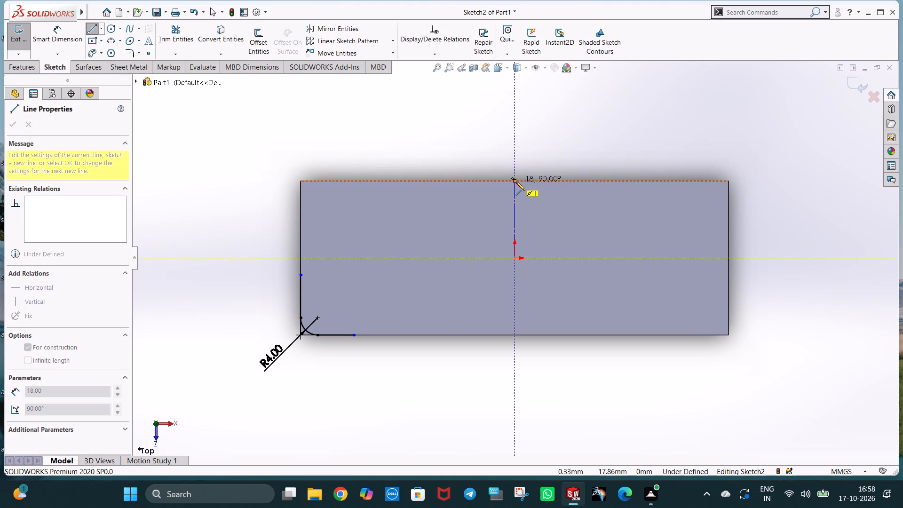
click(516, 182)
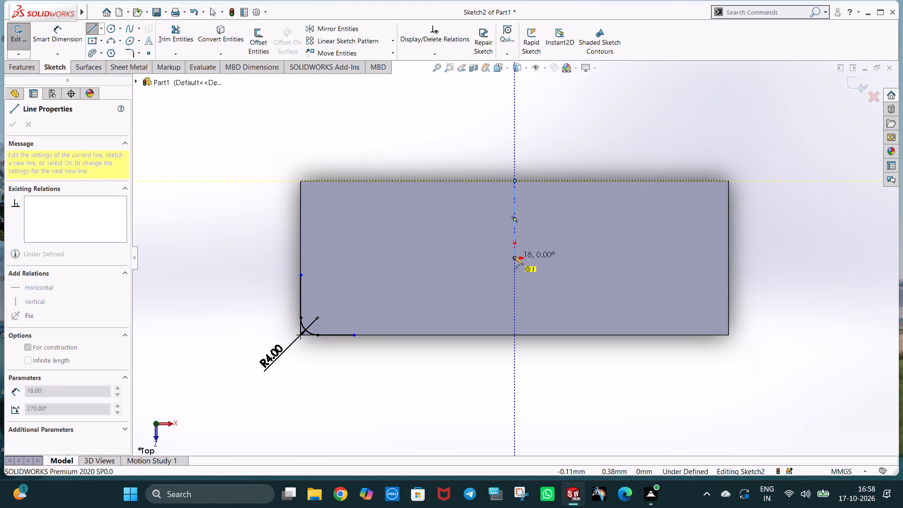
click(516, 258)
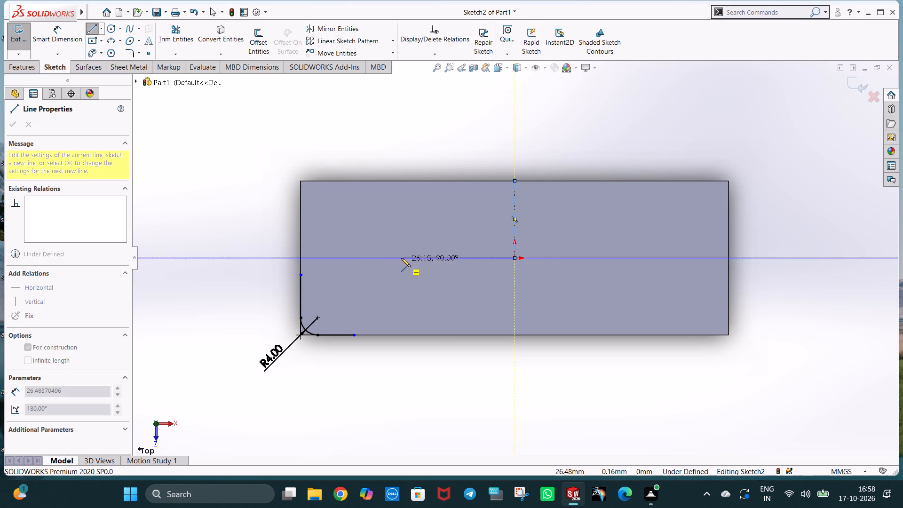
click(401, 257)
key(Escape)
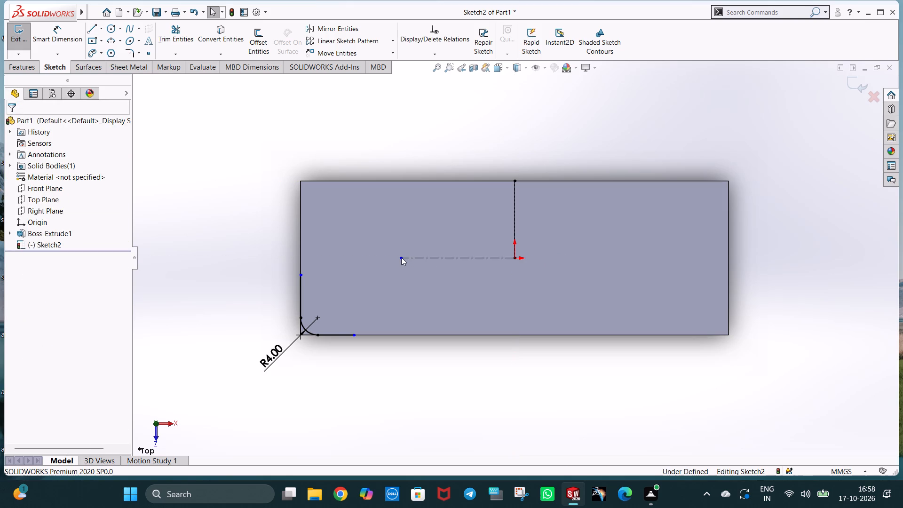
key(Escape)
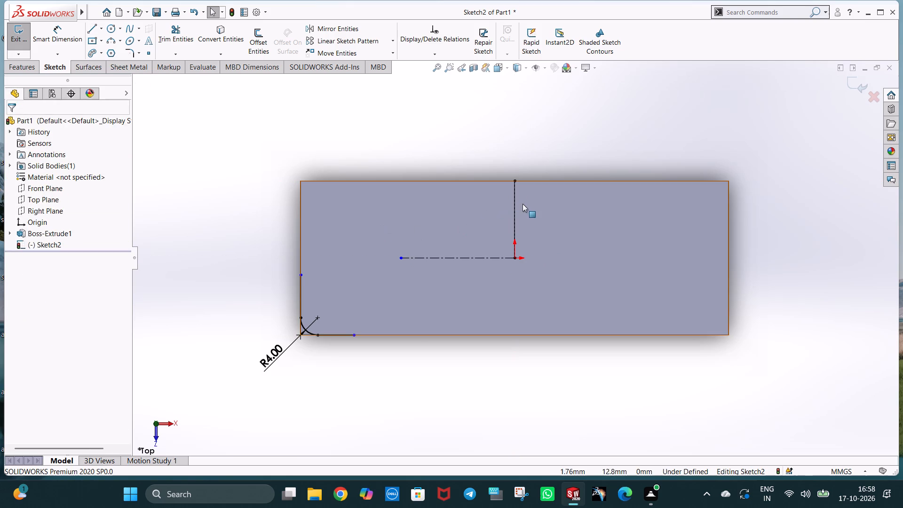
Delete the duplicate line overlapping the vertical centerline.
right_click(515, 206)
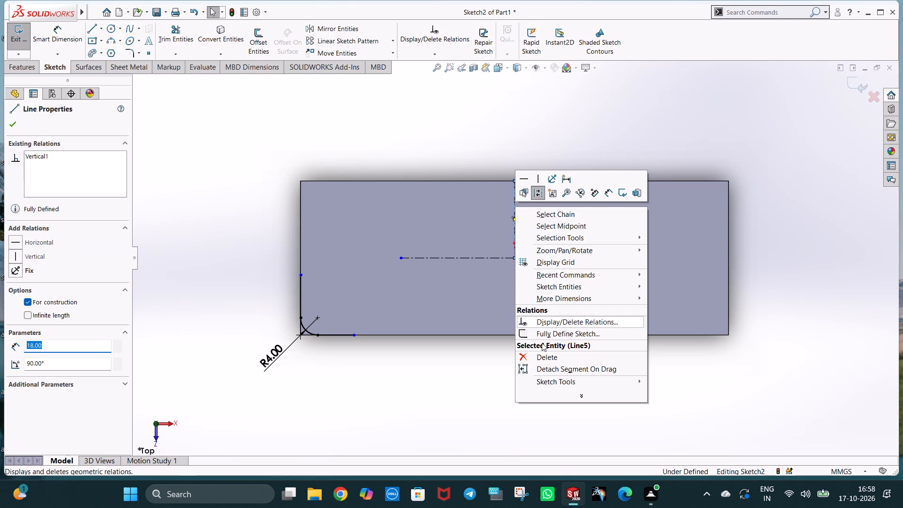
click(544, 362)
click(547, 165)
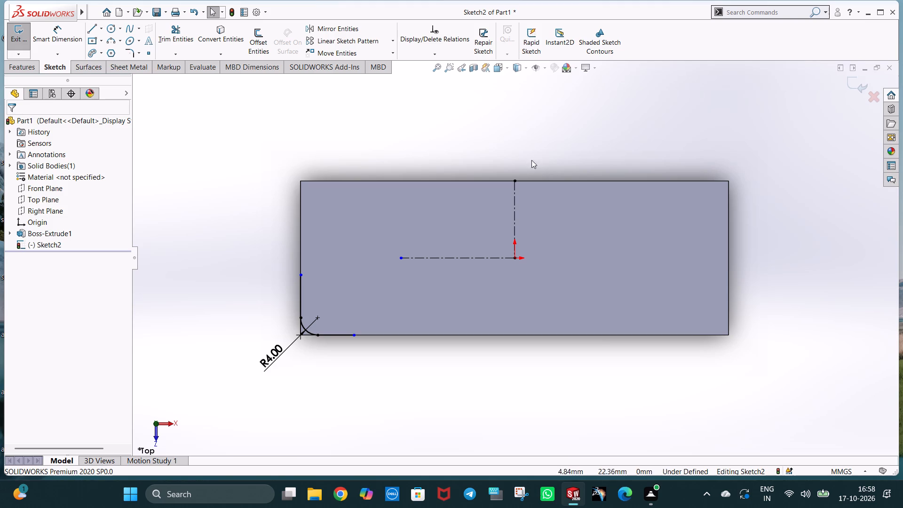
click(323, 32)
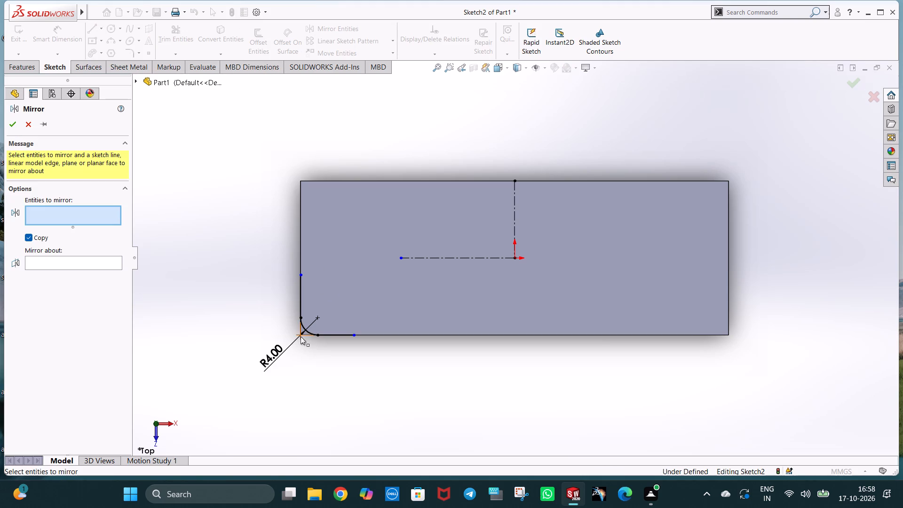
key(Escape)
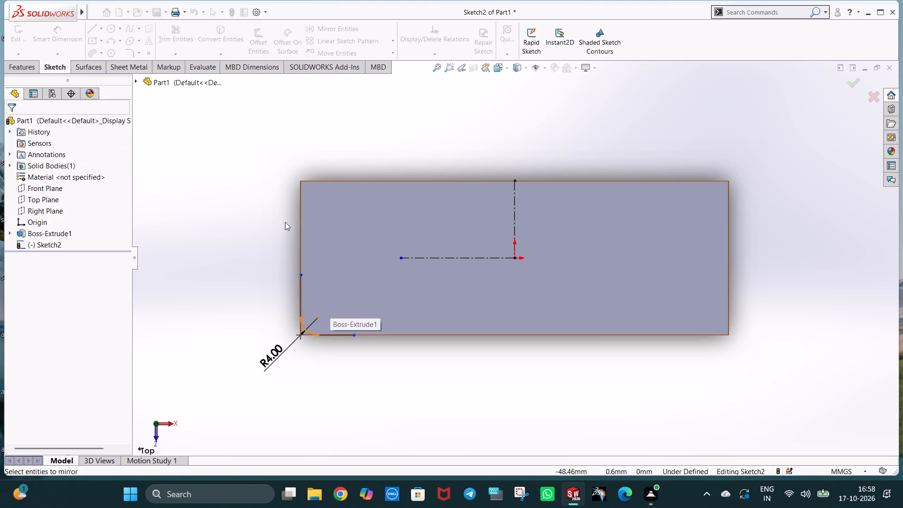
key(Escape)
Power-trim the two straight line segments extending past the ends of the corner arc.
click(161, 35)
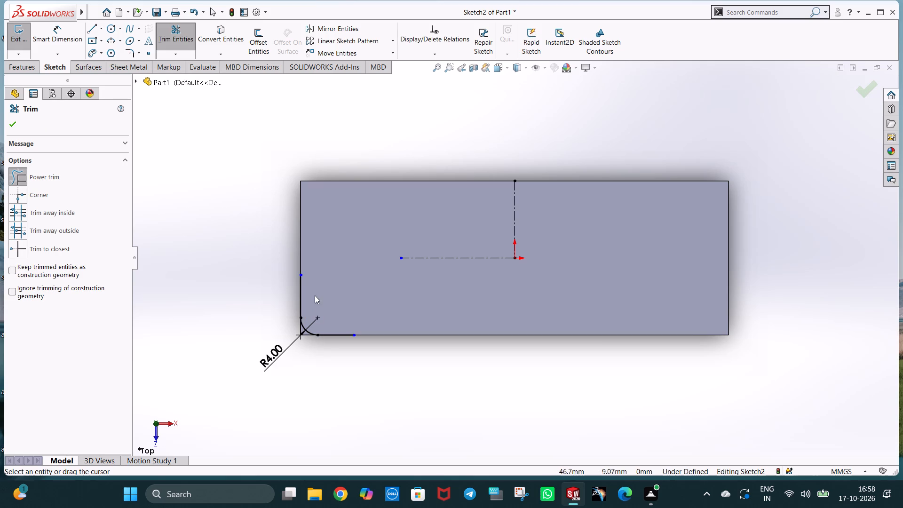
drag(315, 294, 291, 295)
drag(342, 302, 345, 342)
key(Escape)
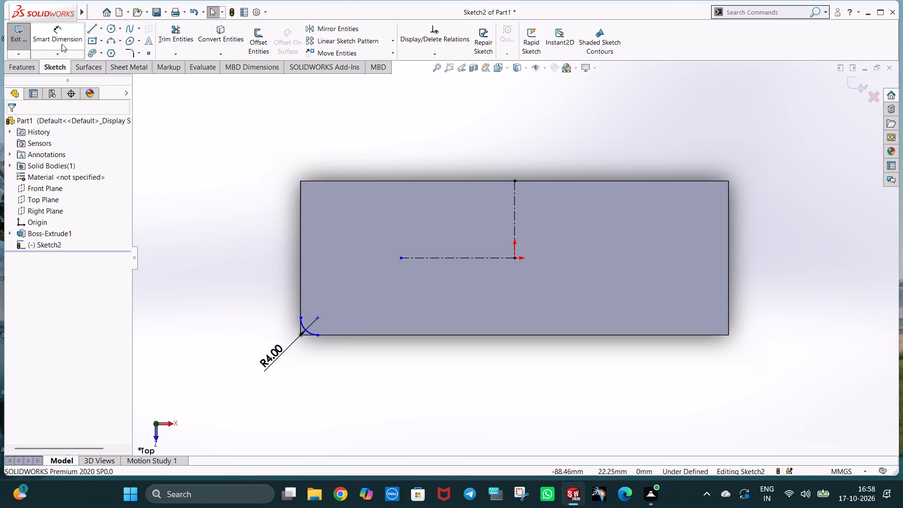
Dimension the aligned distance between the origin and the center of the corner arc.
click(60, 34)
click(516, 257)
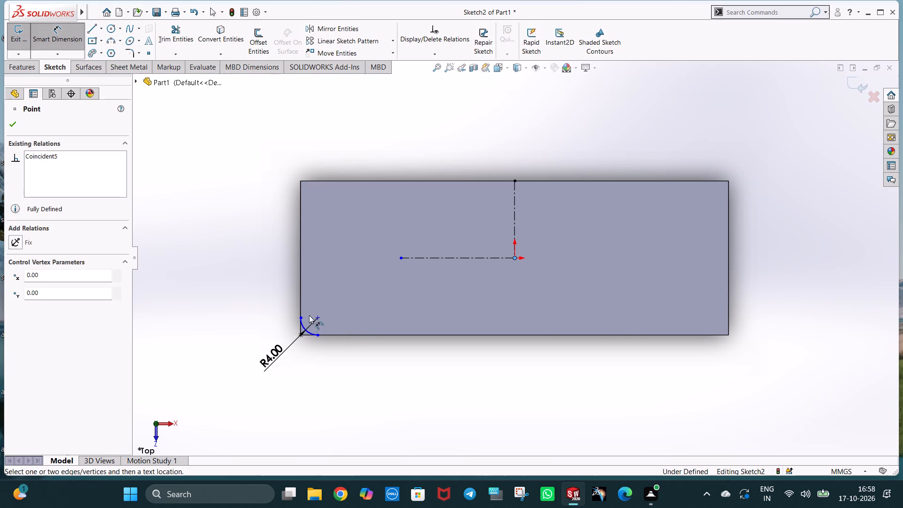
click(305, 324)
click(304, 324)
click(358, 288)
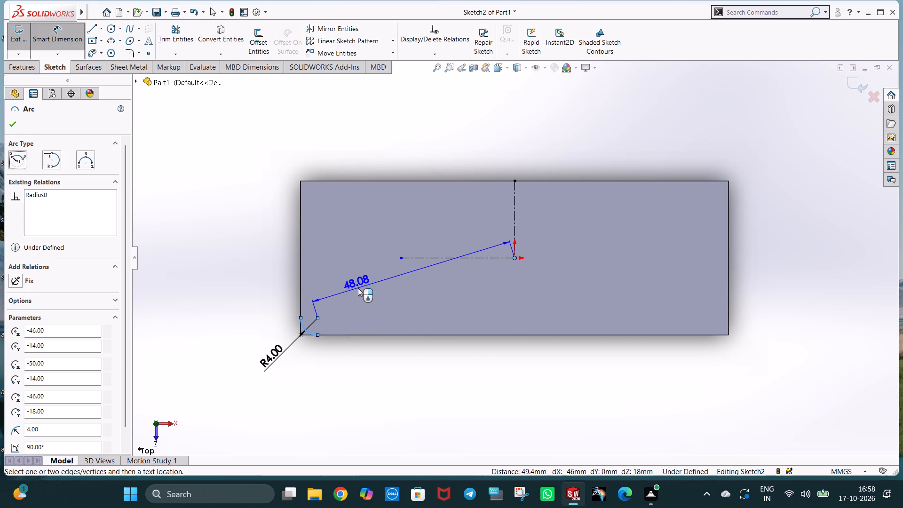
click(317, 273)
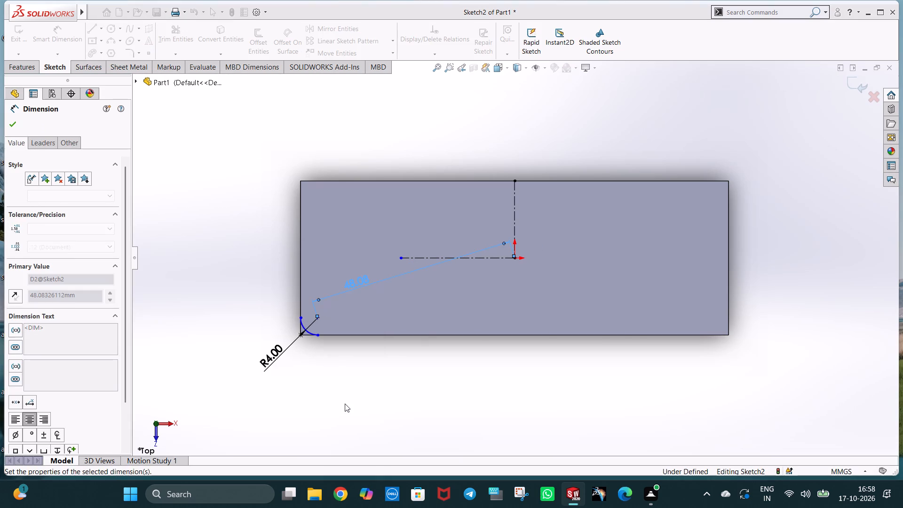
click(345, 404)
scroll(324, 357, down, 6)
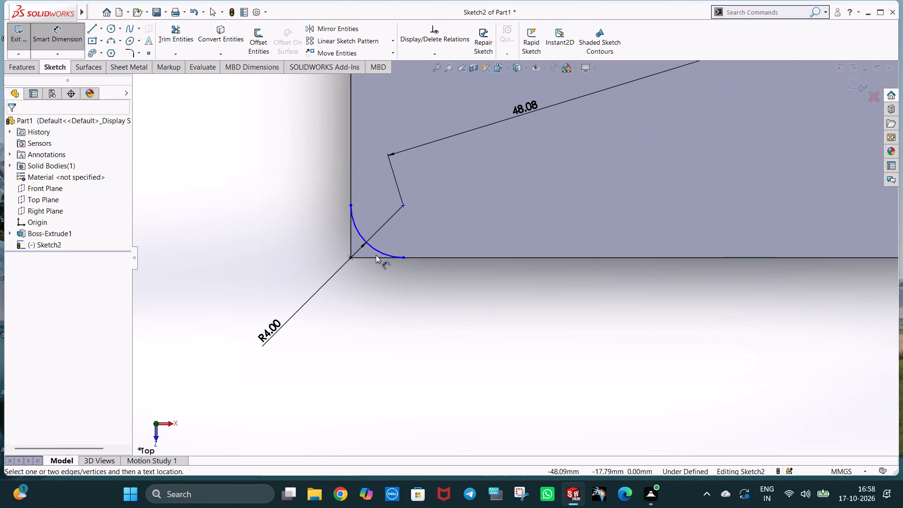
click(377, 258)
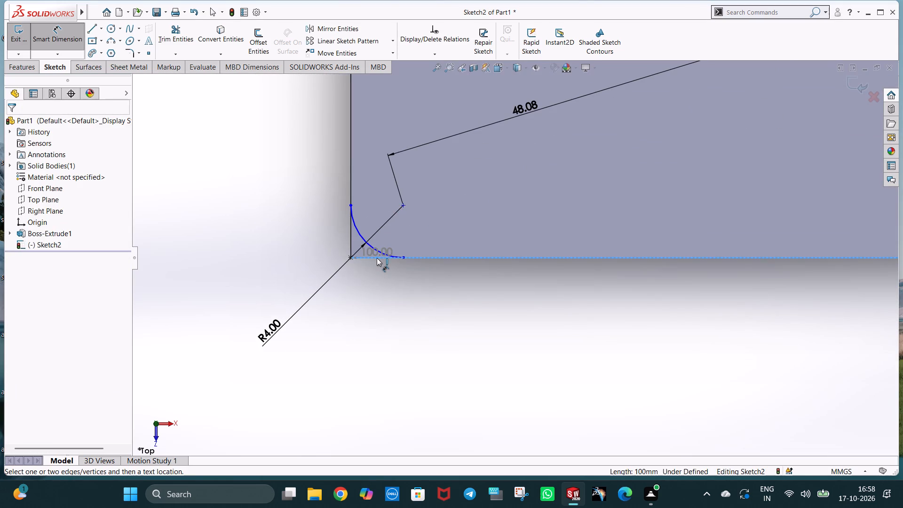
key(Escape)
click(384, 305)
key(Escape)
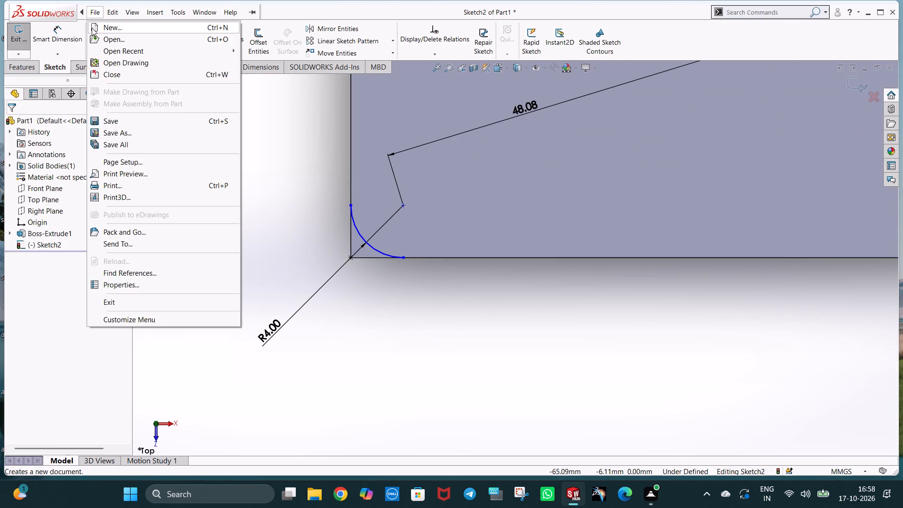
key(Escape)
Close the corner profile with two solid lines joining the arc's ends to the block's front-left corner.
click(93, 30)
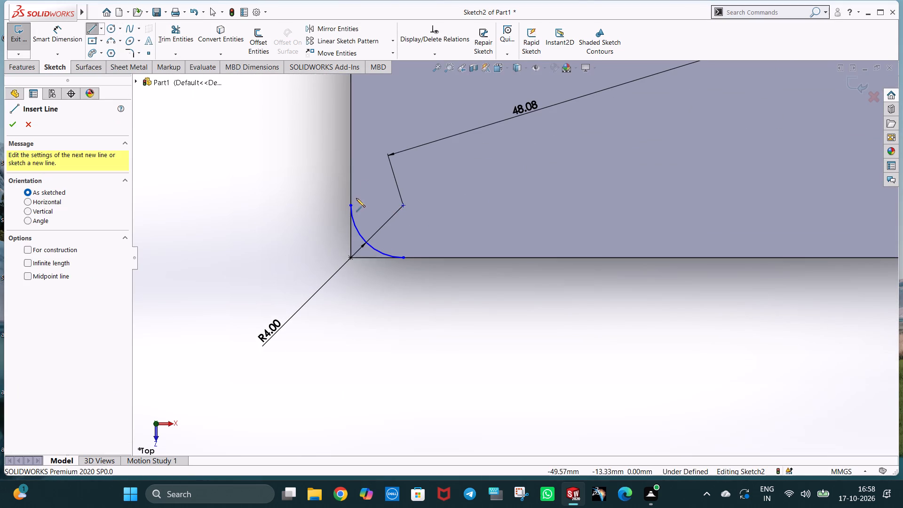
click(351, 206)
click(351, 258)
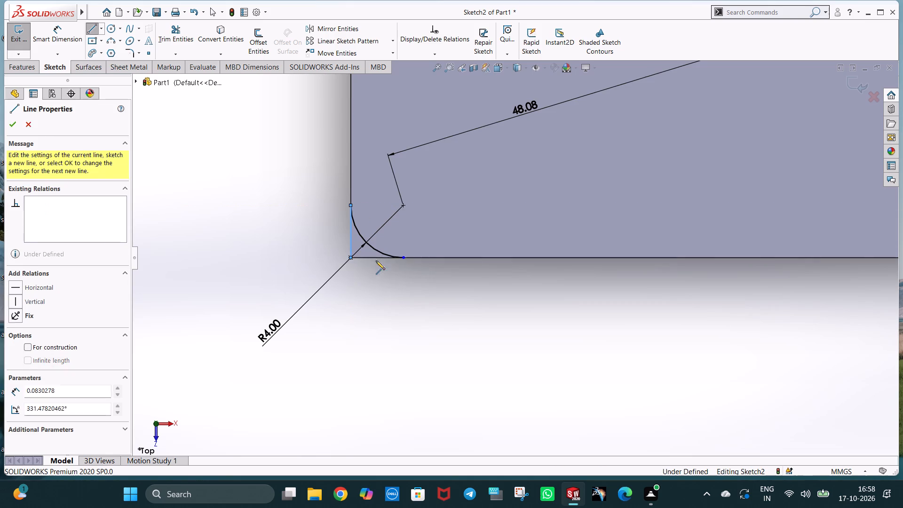
click(404, 258)
key(Escape)
key(Escape)
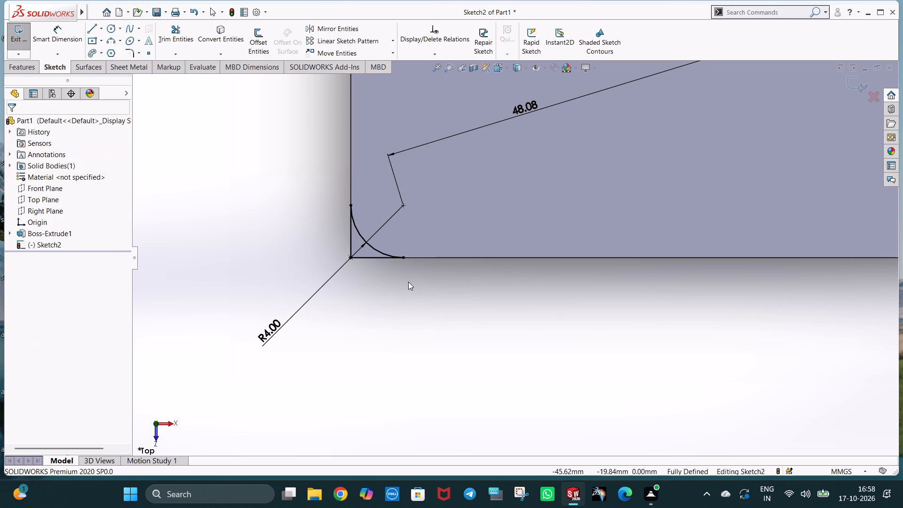
key(Escape)
click(408, 282)
Mirror the front-left corner's arc and two lines about the vertical centerline to the front-right corner.
scroll(586, 224, up, 6)
scroll(718, 183, up, 1)
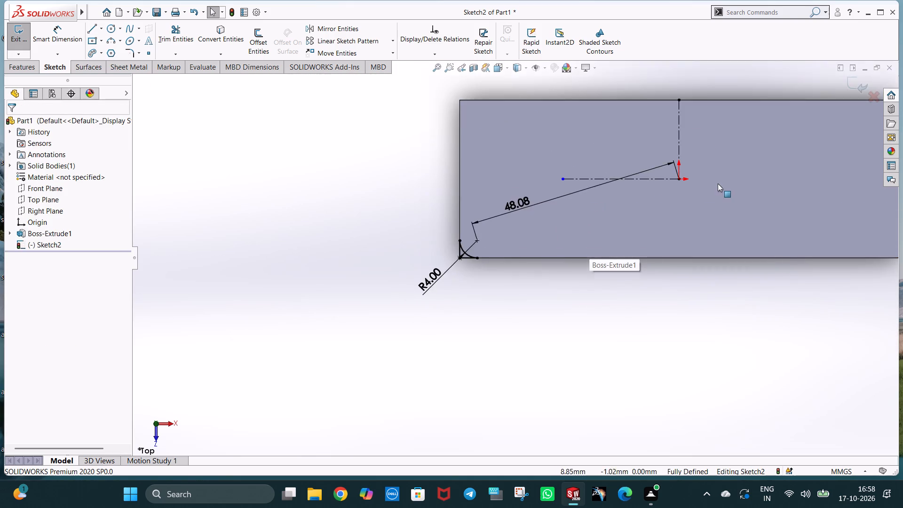
scroll(597, 197, down, 2)
click(335, 28)
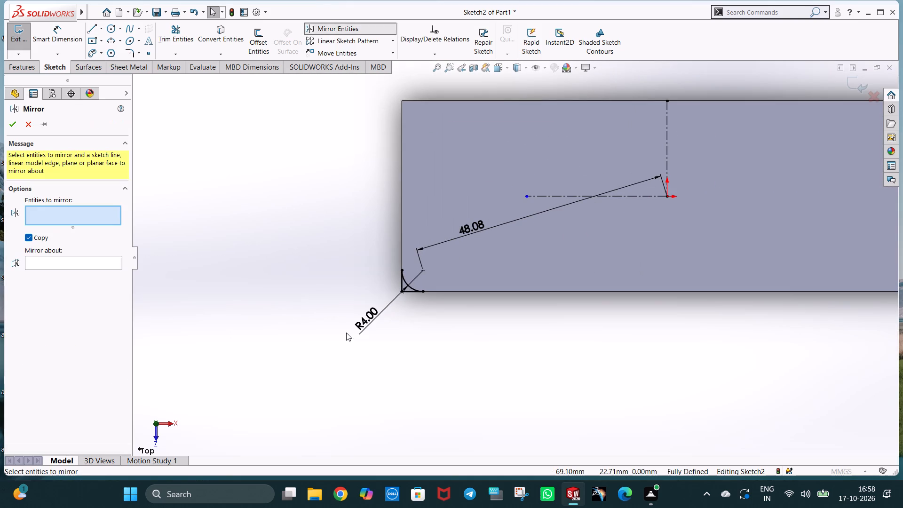
click(412, 286)
click(408, 290)
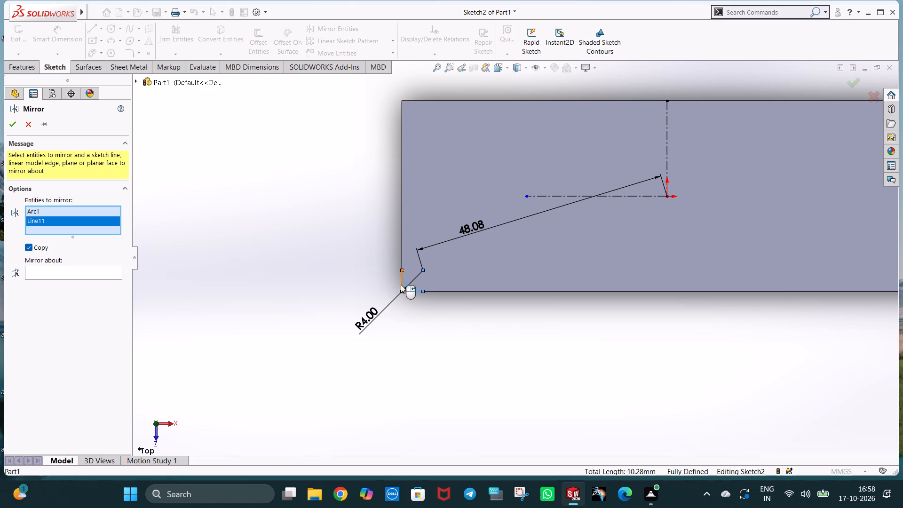
click(401, 284)
click(60, 283)
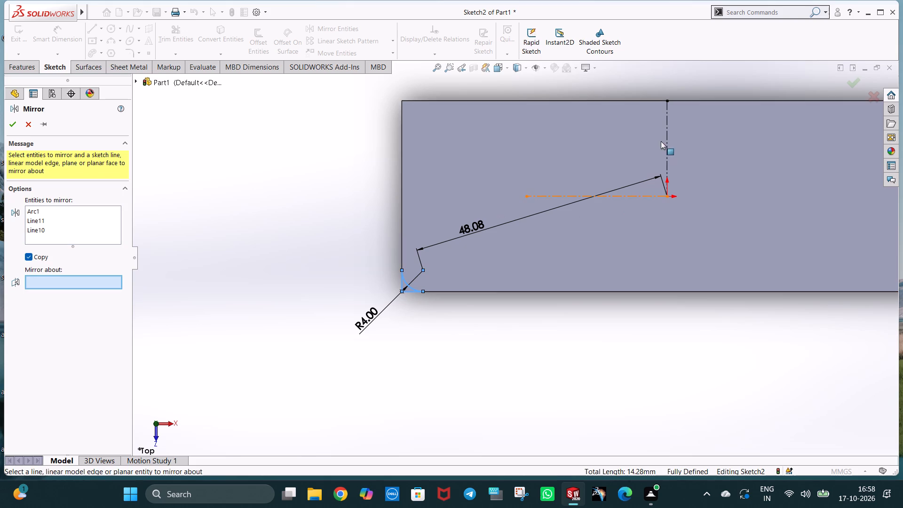
click(665, 137)
right_click(665, 136)
Mirror the front-right corner's arc and two lines about the horizontal centerline to the back-right corner.
scroll(753, 275, up, 2)
scroll(714, 275, down, 2)
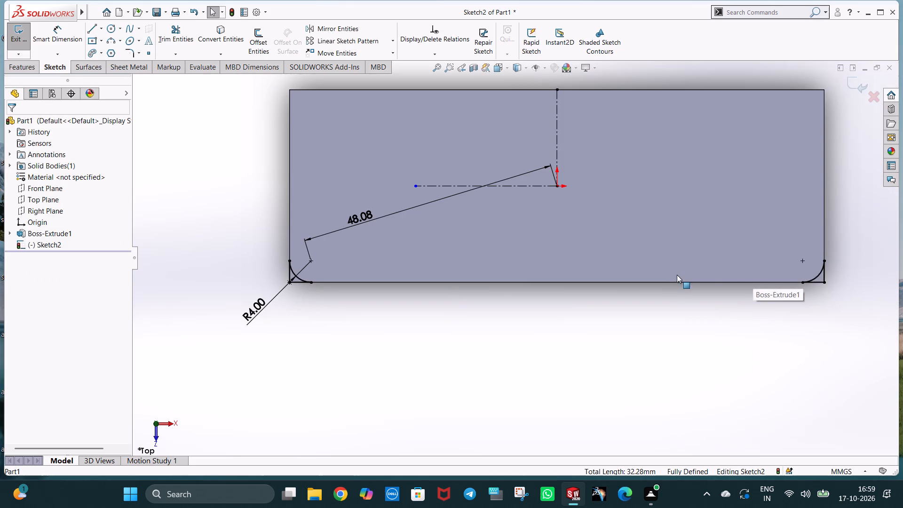
click(367, 32)
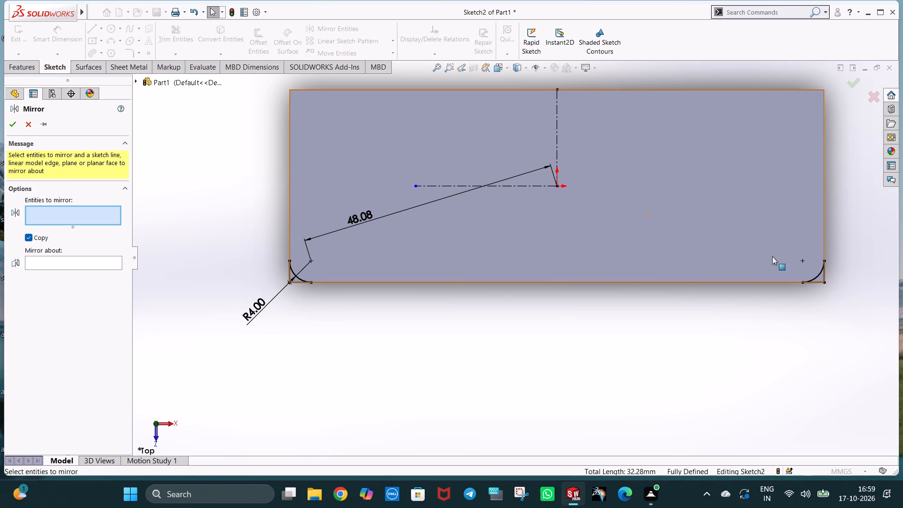
click(813, 277)
click(814, 283)
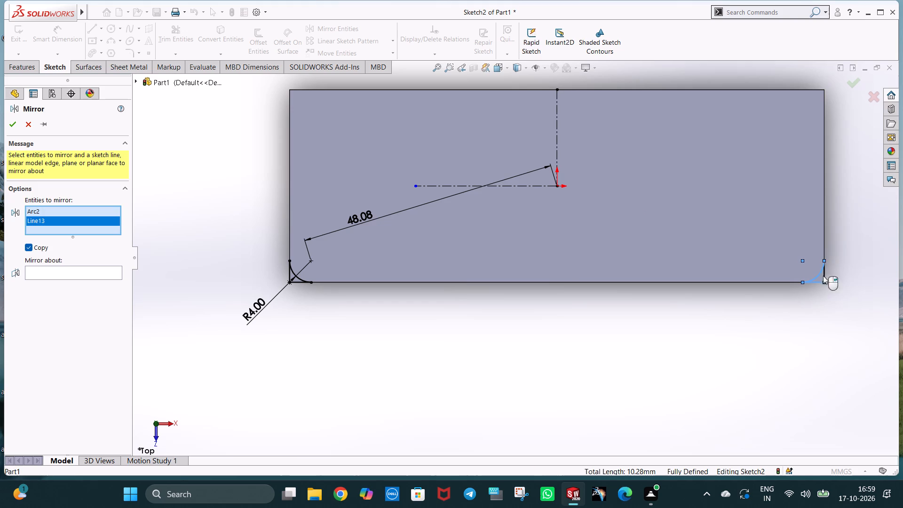
click(825, 270)
click(112, 281)
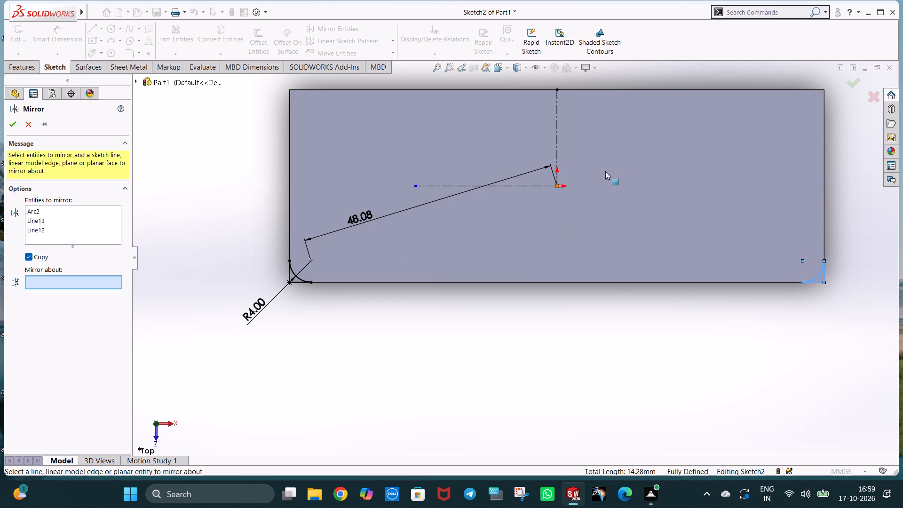
click(538, 185)
right_click(538, 185)
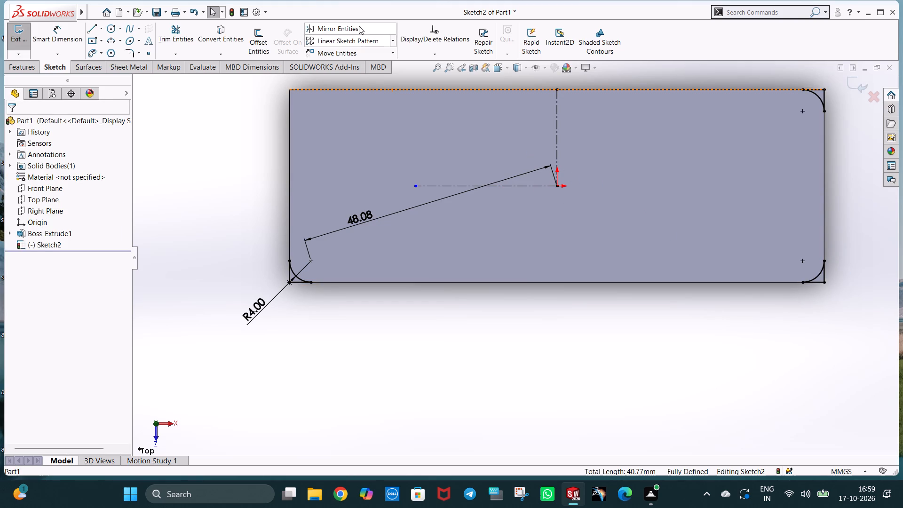
Mirror the back-right corner's arc and two lines about the vertical centerline to the back-left corner.
click(359, 26)
click(819, 99)
click(822, 95)
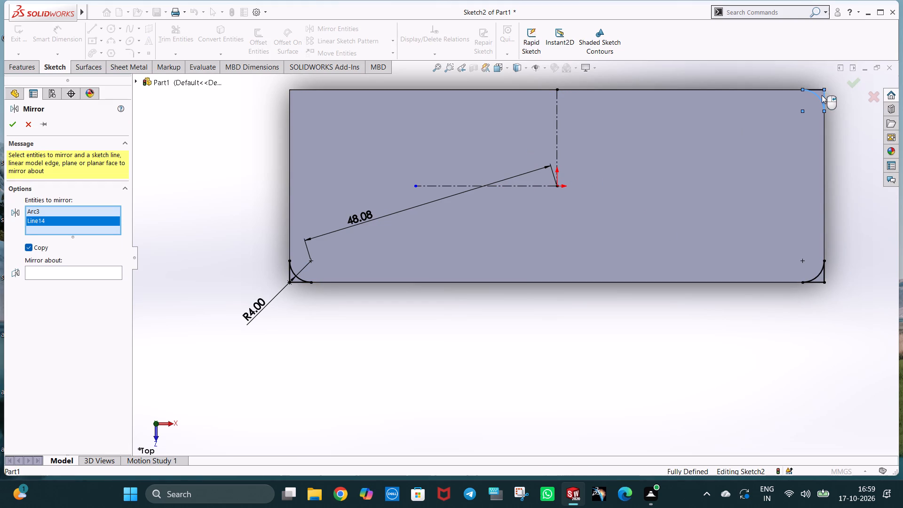
click(813, 87)
click(42, 274)
click(44, 279)
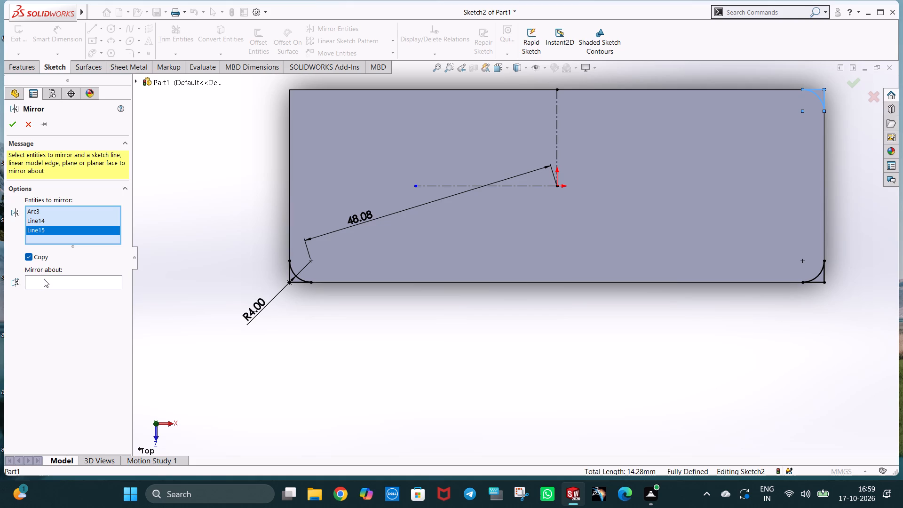
click(560, 118)
right_click(560, 118)
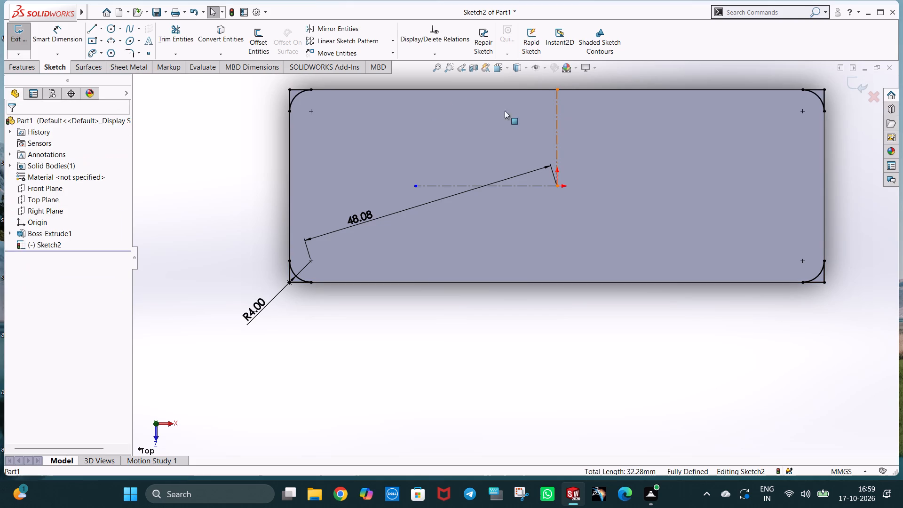
Cut-extrude the four corner profiles to a blind depth of 36 mm, rounding the block's vertical corners.
click(34, 68)
click(171, 45)
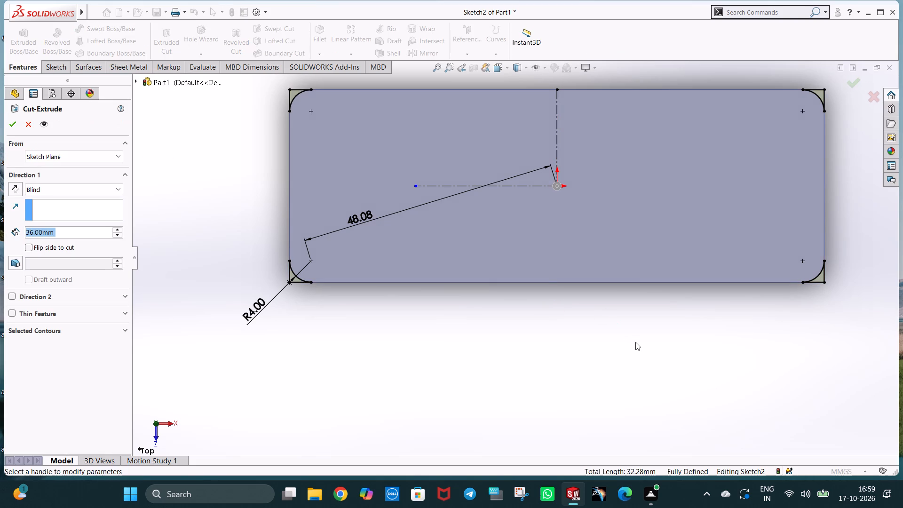
middle_drag(635, 342, 644, 258)
click(8, 127)
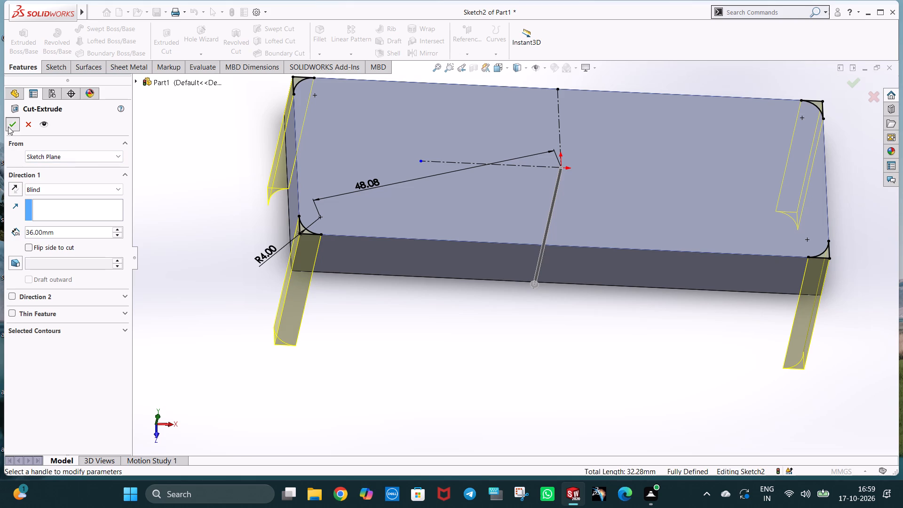
Start a new sketch on the block's top face and view it from the top.
key(ctrl+1)
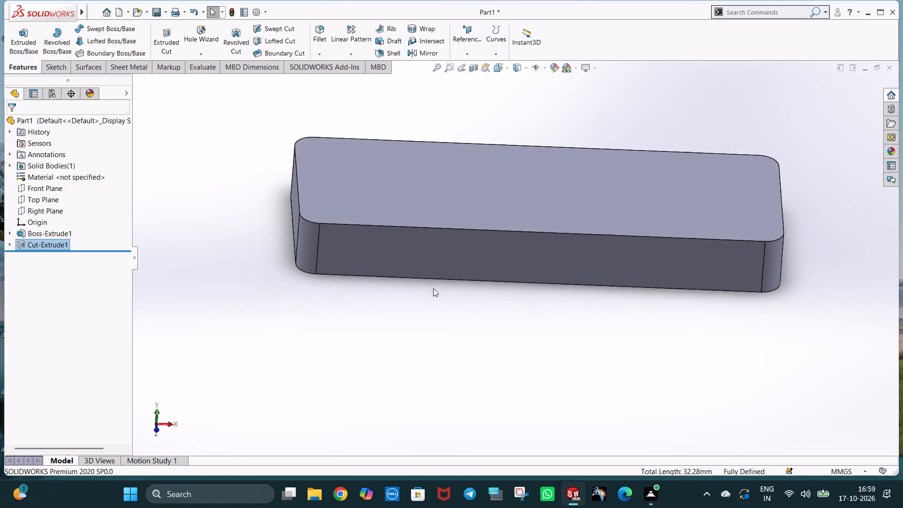
middle_drag(484, 311, 508, 399)
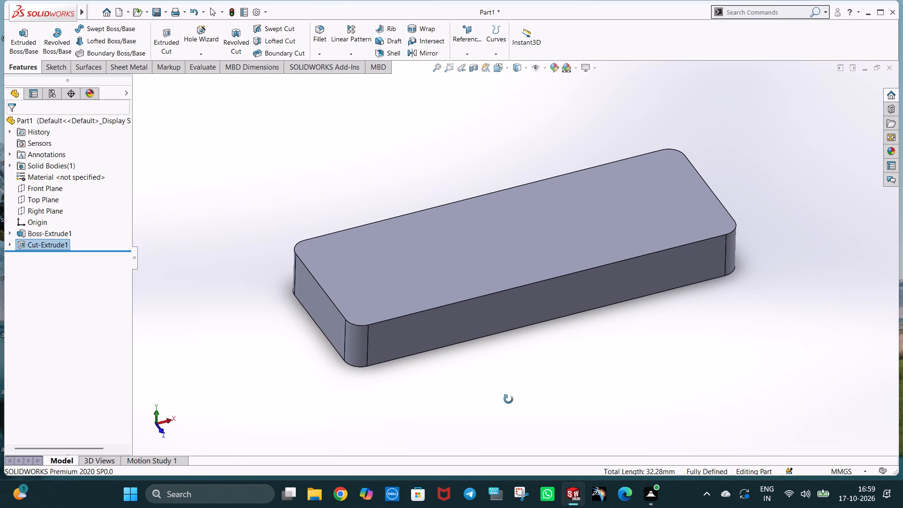
middle_drag(508, 399, 503, 368)
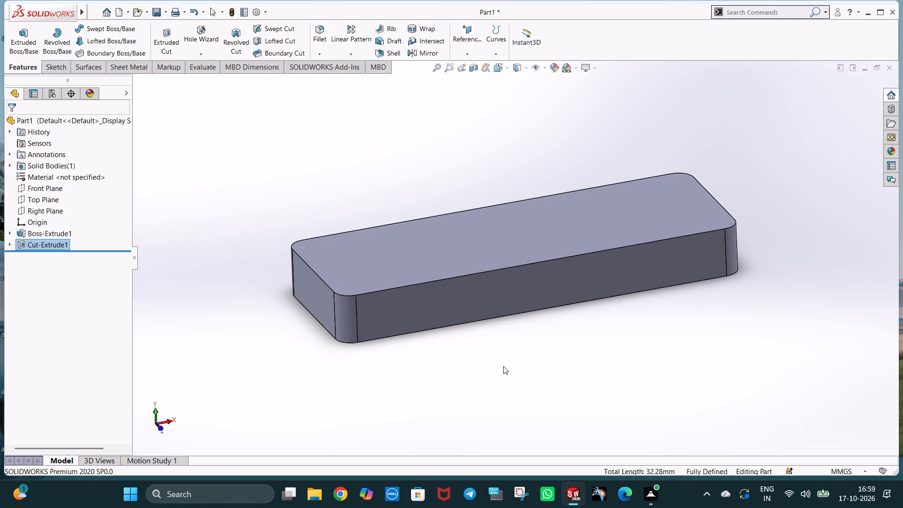
right_click(580, 236)
click(598, 221)
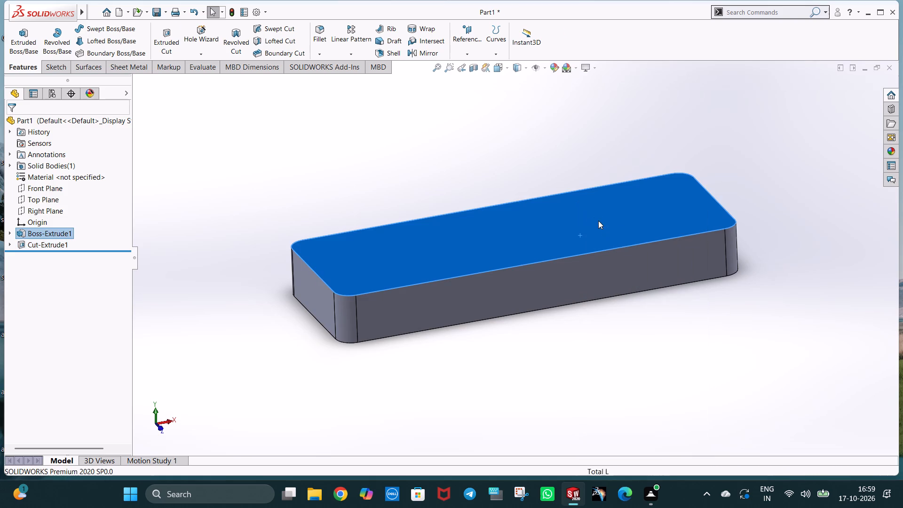
key(ctrl+5)
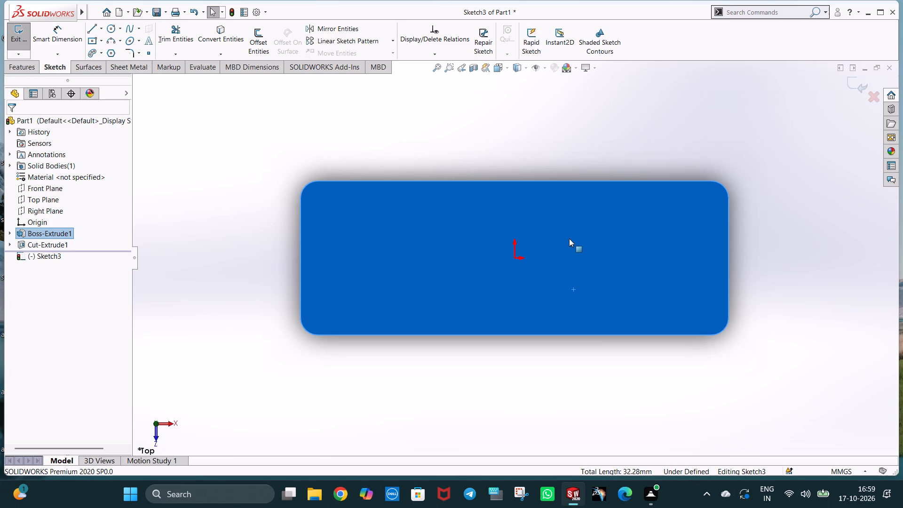
Sketch a 14 mm horizontal construction line inward from the left edge, starting at the front-left rounded corner's upper end.
click(102, 30)
click(109, 51)
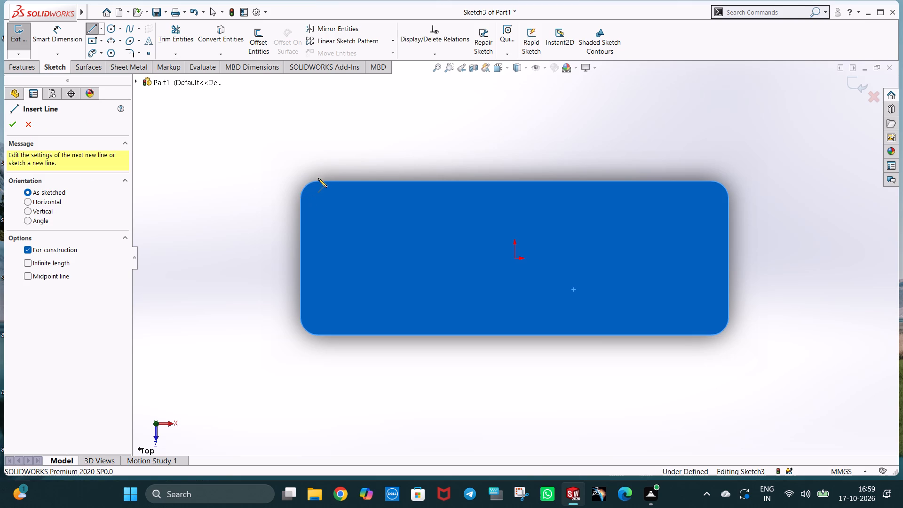
click(302, 317)
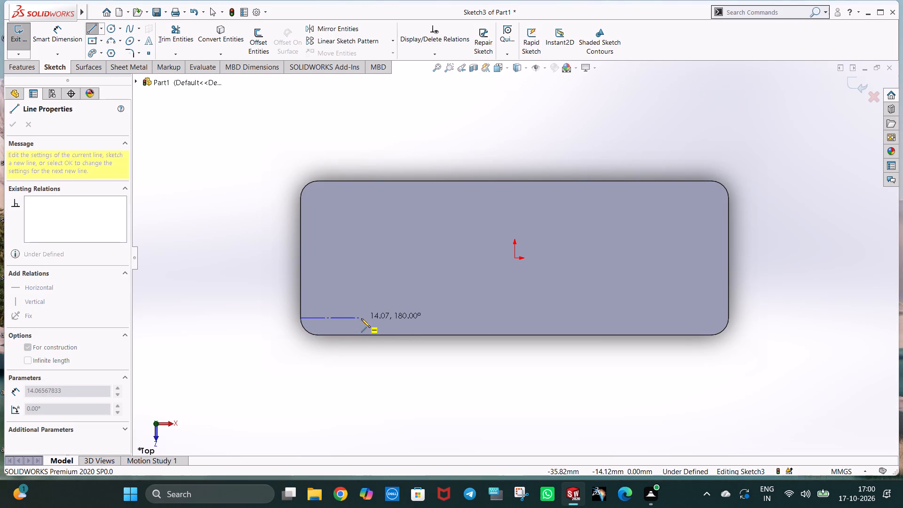
click(361, 318)
text(14)
key(Return)
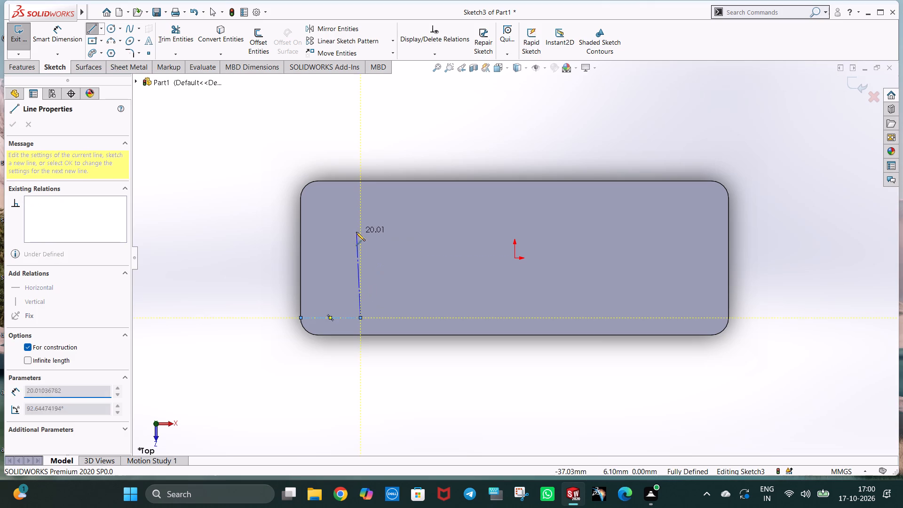
key(Escape)
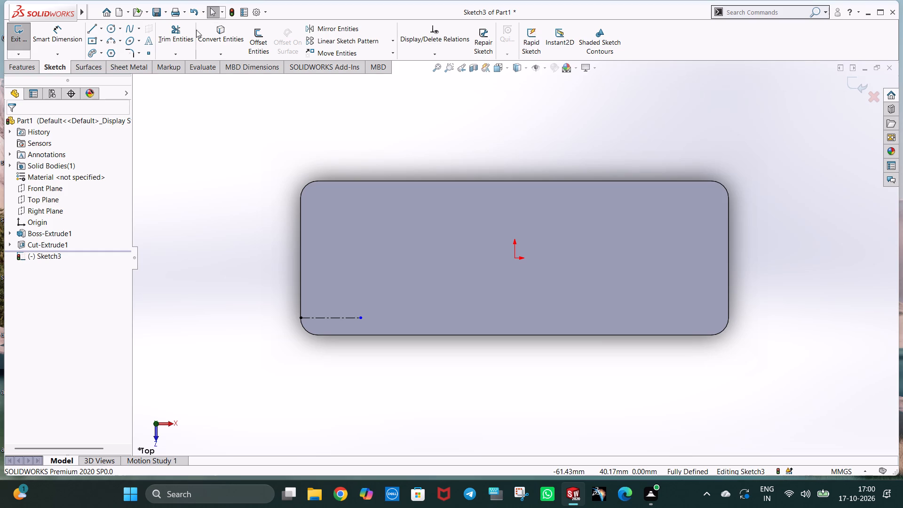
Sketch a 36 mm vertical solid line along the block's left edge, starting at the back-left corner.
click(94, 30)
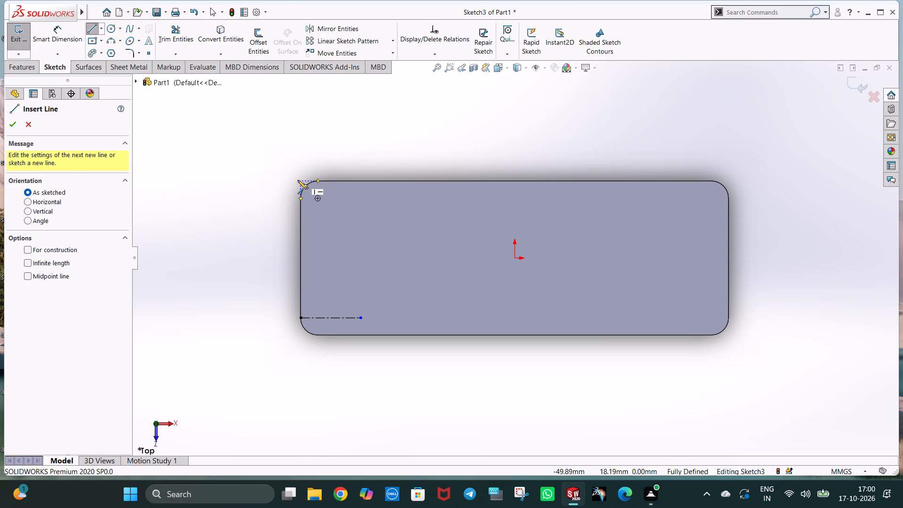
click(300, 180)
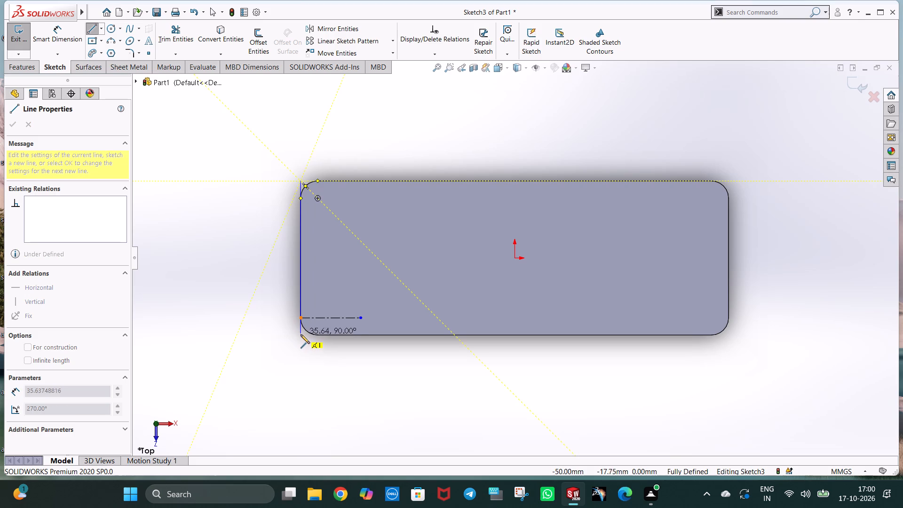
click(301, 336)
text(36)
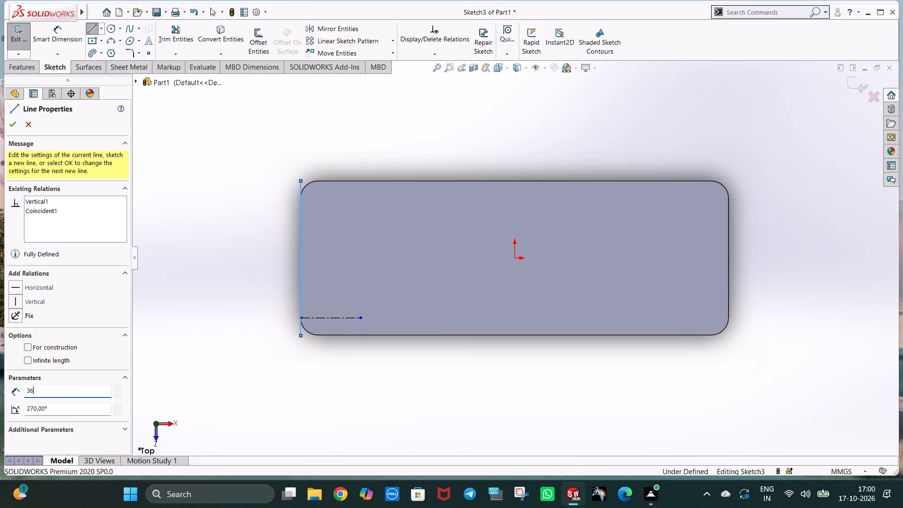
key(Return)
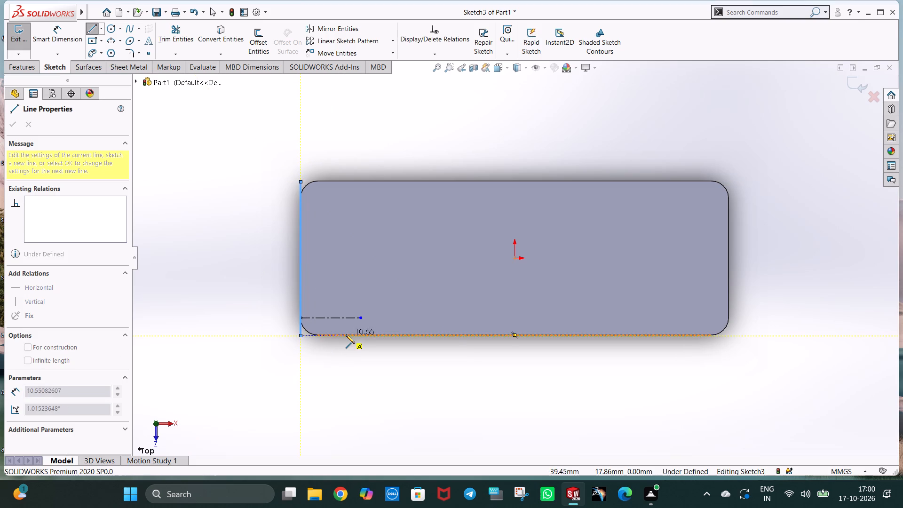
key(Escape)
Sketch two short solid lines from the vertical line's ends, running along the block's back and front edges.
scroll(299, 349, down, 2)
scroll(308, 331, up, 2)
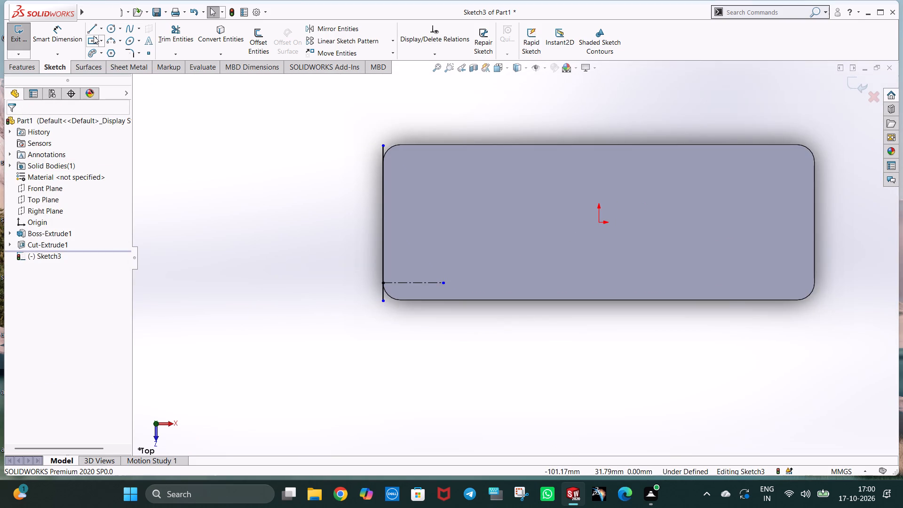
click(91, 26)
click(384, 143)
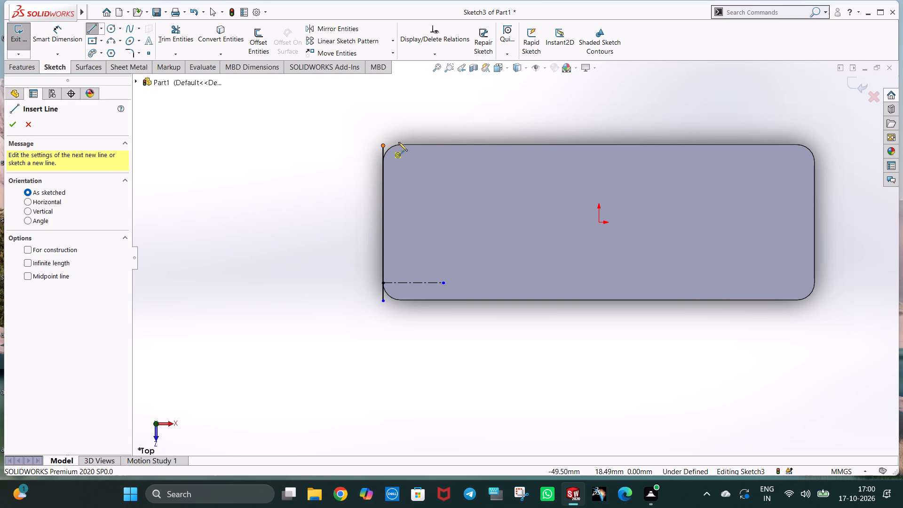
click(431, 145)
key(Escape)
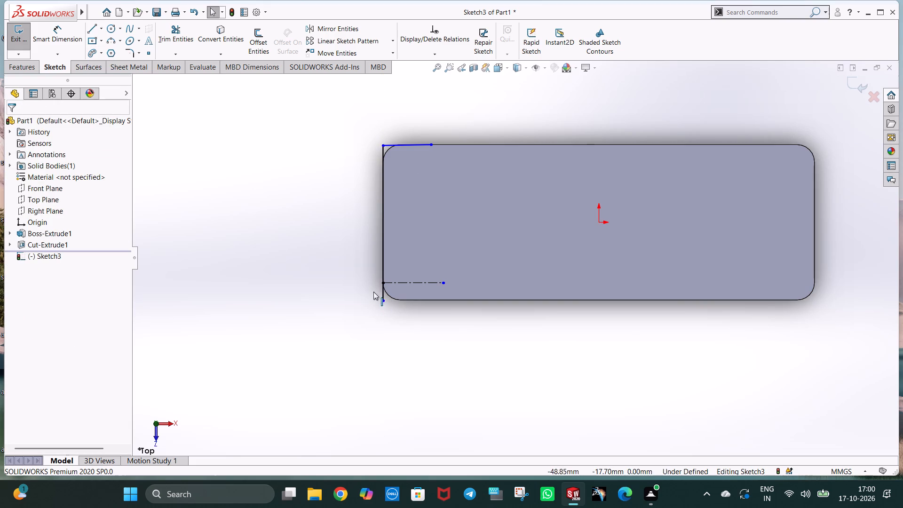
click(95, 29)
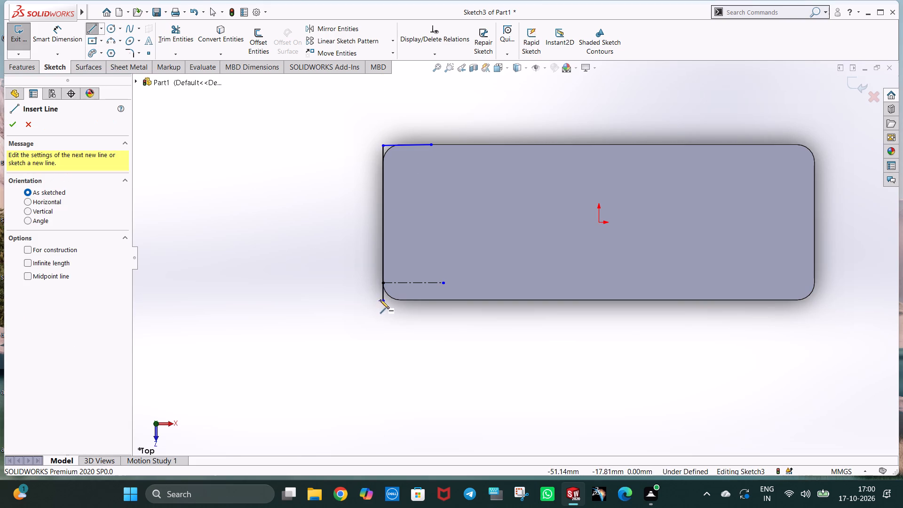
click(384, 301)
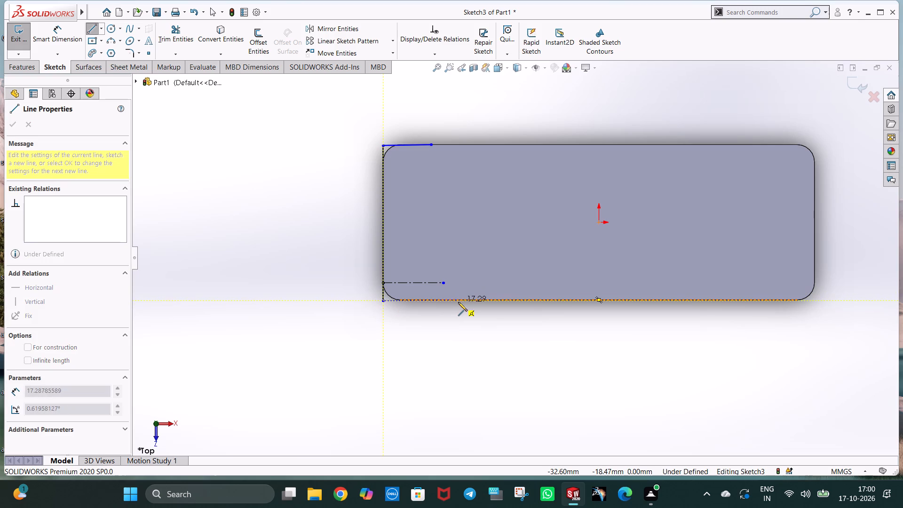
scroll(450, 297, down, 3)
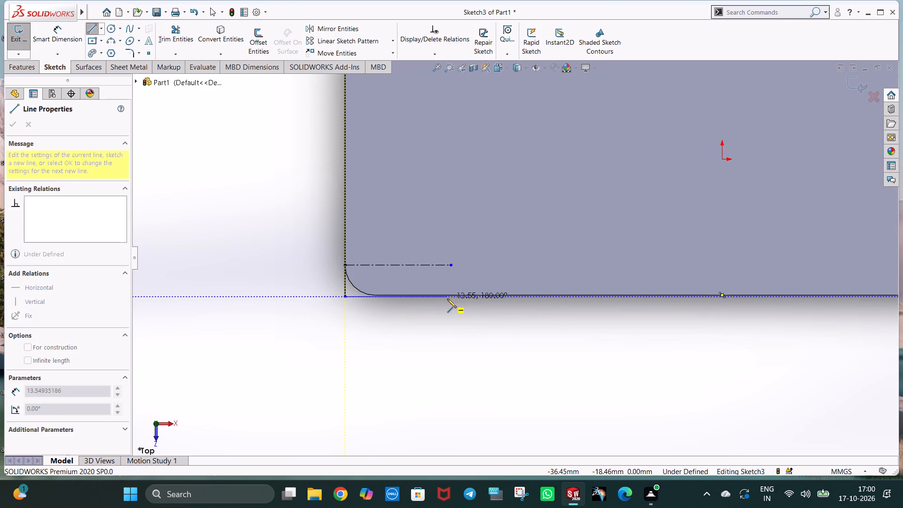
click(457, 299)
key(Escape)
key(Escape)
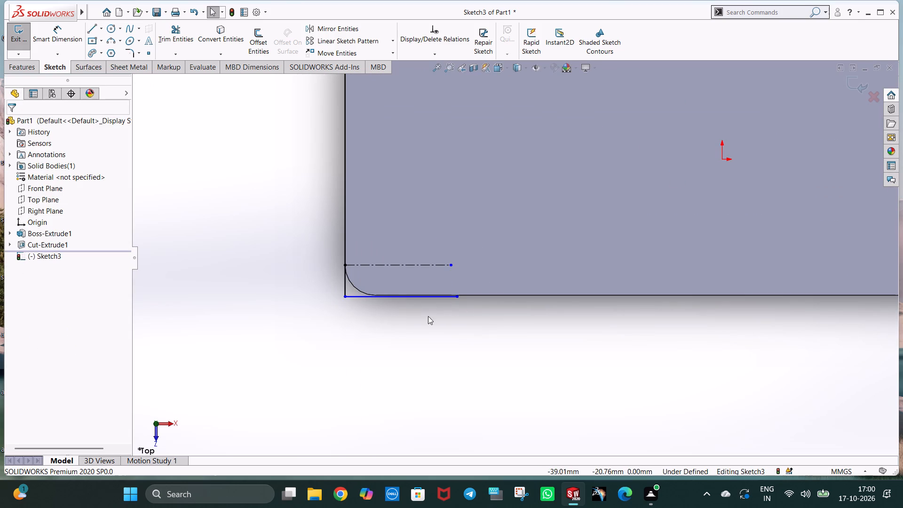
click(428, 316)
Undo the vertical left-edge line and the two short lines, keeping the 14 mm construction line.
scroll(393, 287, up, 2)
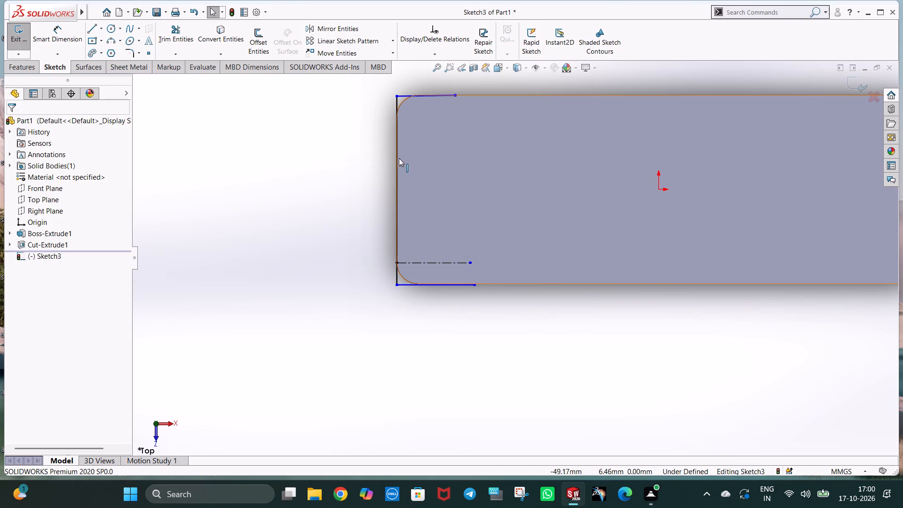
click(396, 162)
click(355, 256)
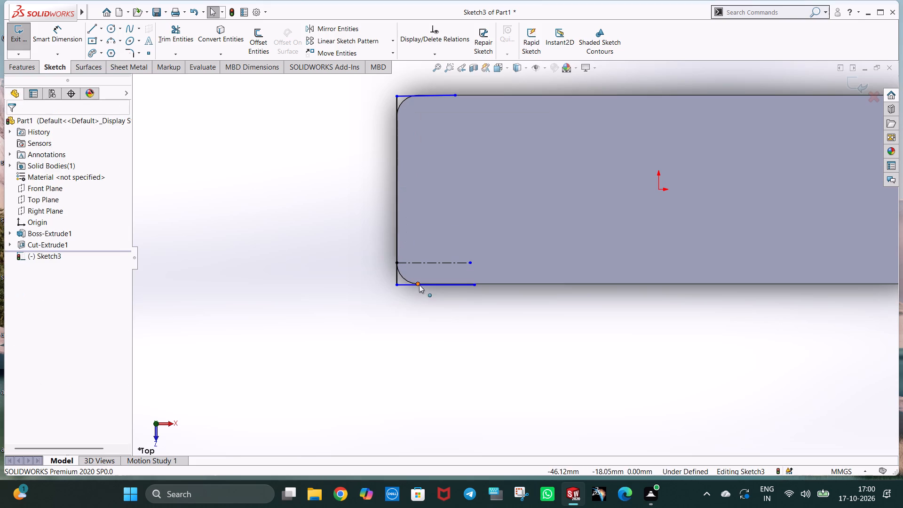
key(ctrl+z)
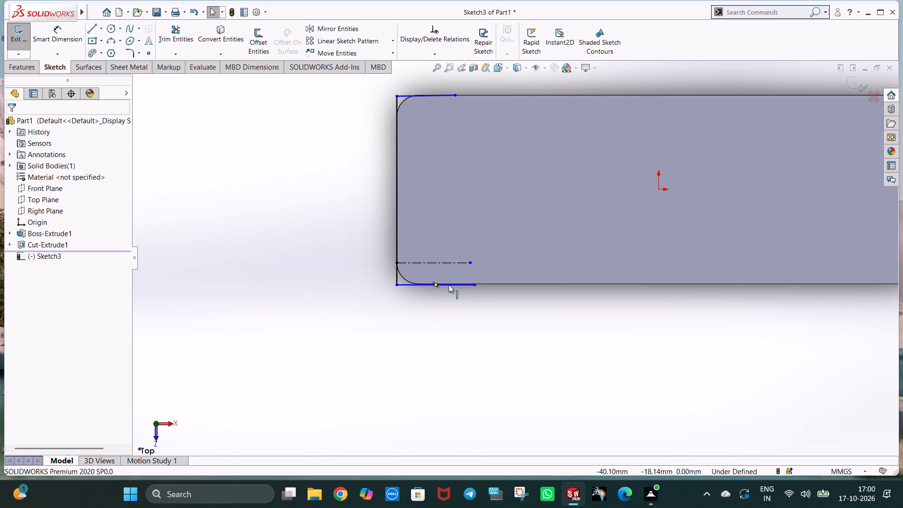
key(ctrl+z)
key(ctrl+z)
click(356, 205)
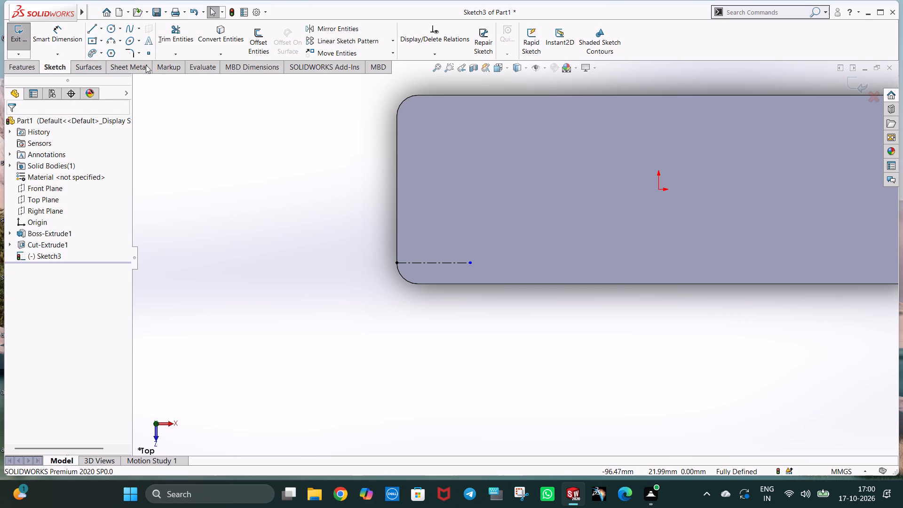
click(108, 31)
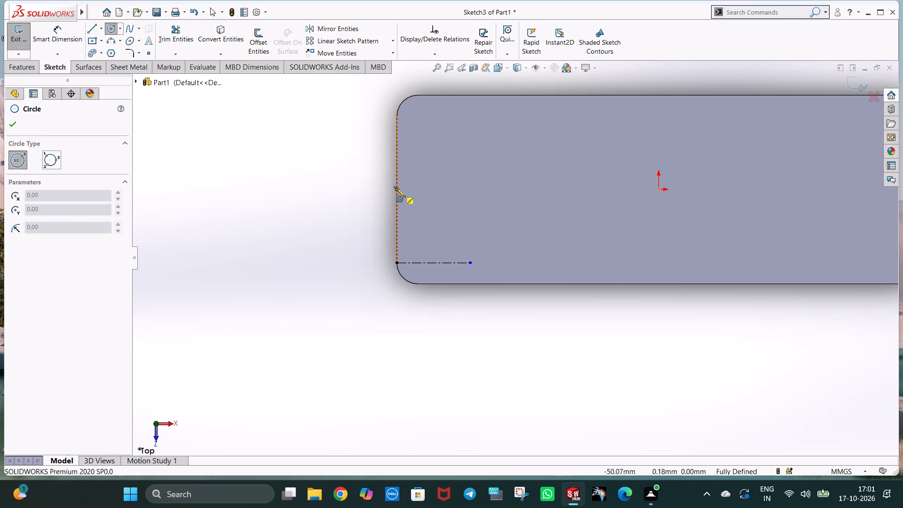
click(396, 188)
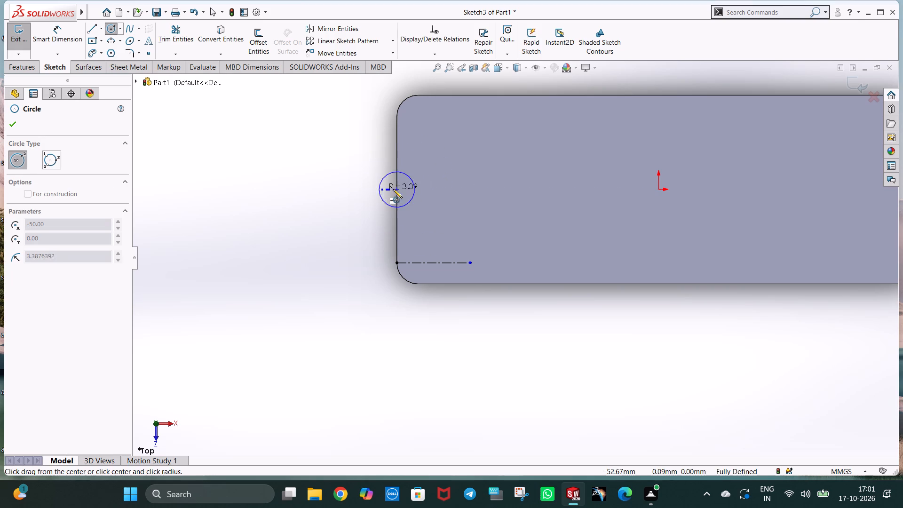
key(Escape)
Sketch a circle of about 4.7 mm radius, centred above the construction line's inner end and level with the left edge's midpoint.
click(110, 30)
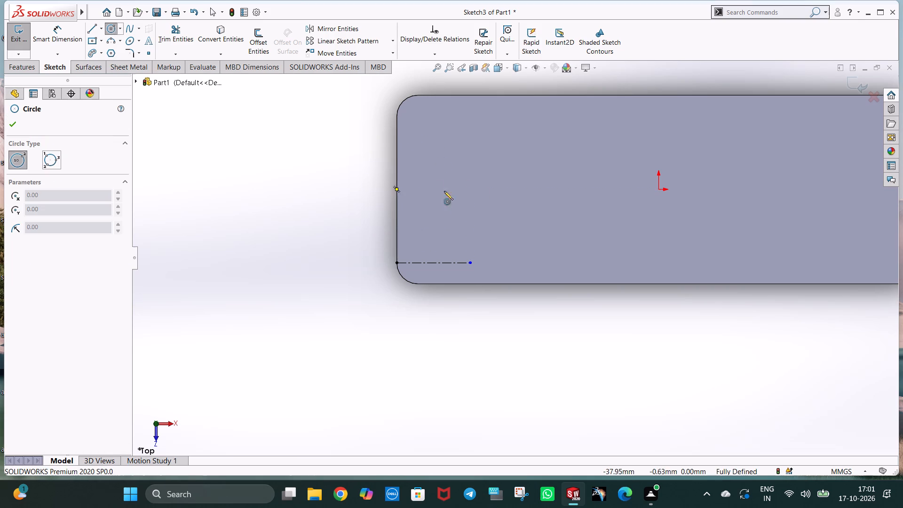
click(470, 190)
click(489, 206)
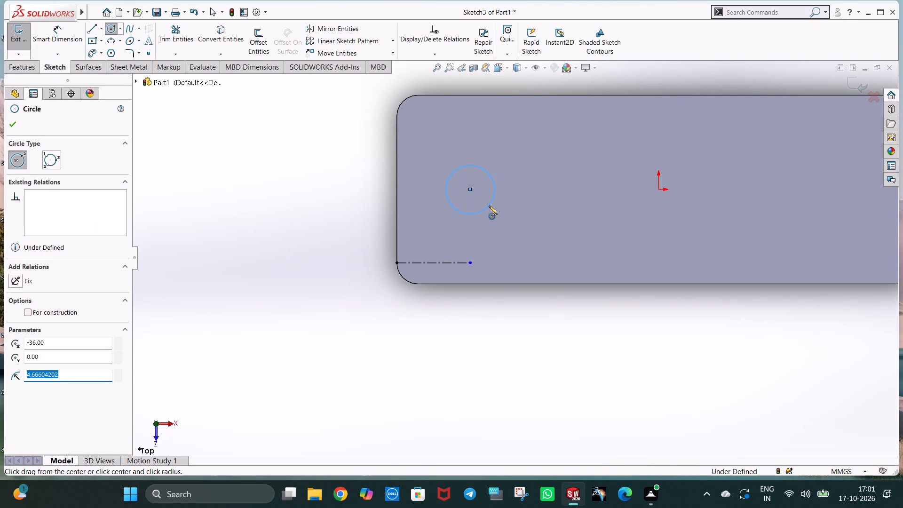
key(Escape)
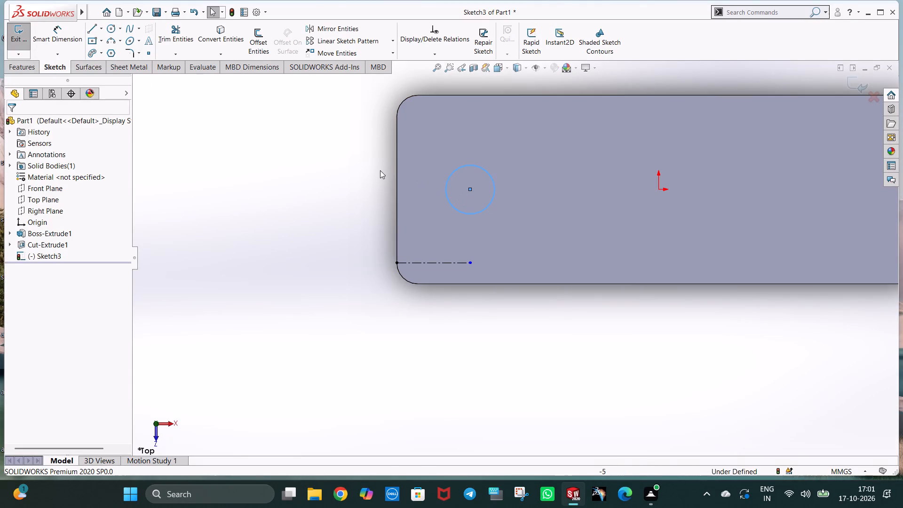
click(380, 170)
Dimension the circle's diameter as 12 mm.
click(52, 33)
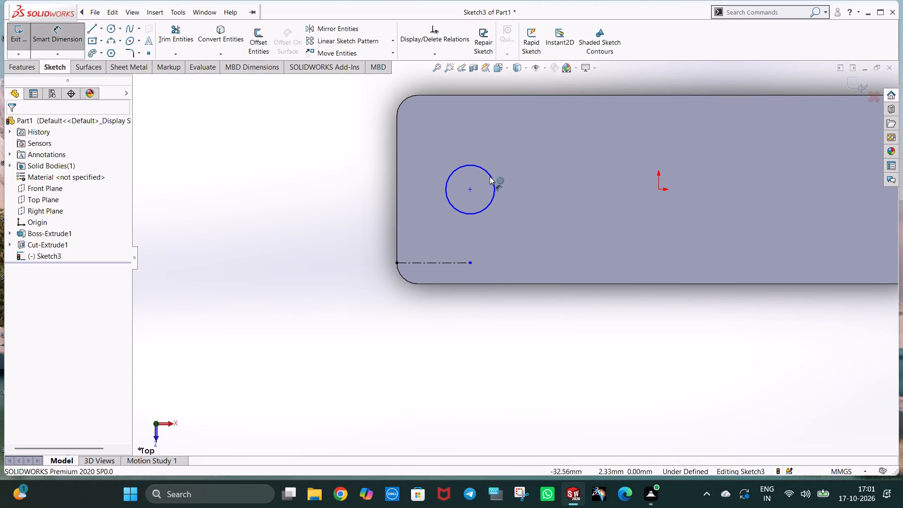
click(491, 175)
click(515, 179)
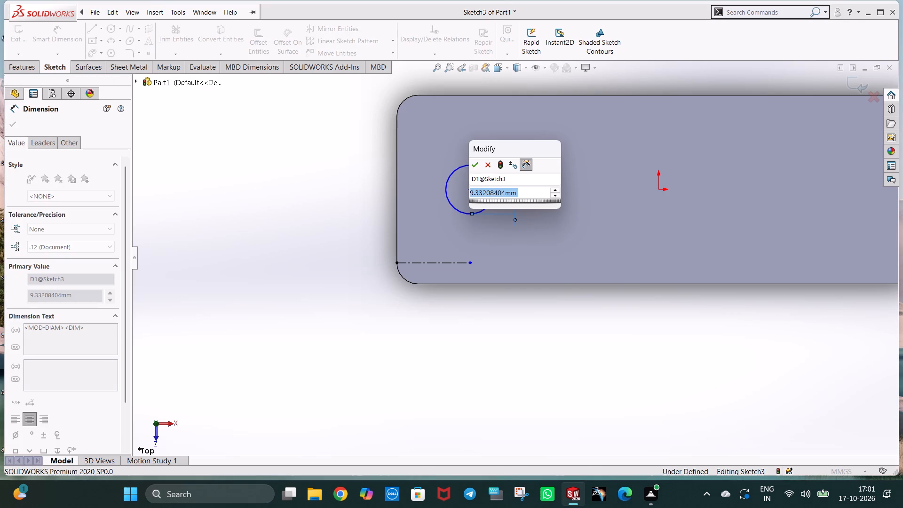
text(12)
key(Return)
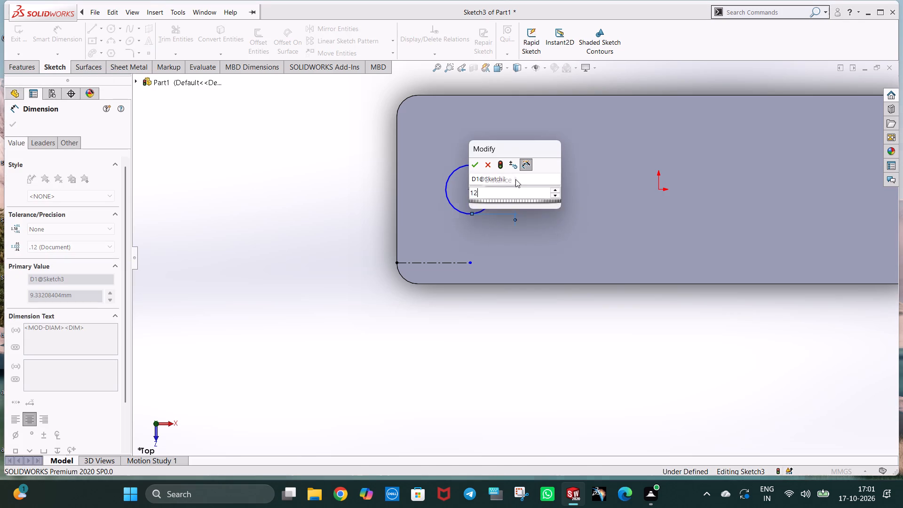
Dimension the length of the horizontal construction line that starts at the block's left edge.
key(Escape)
click(585, 204)
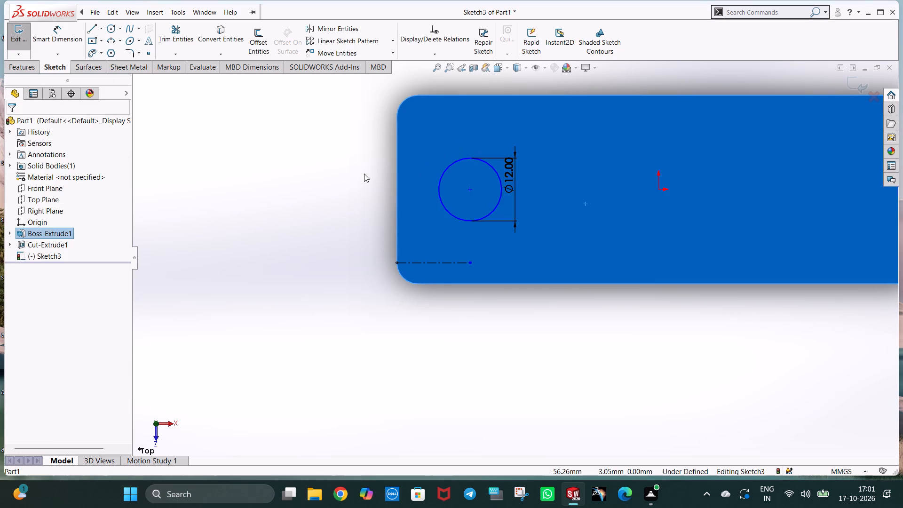
click(364, 174)
click(445, 261)
key(Escape)
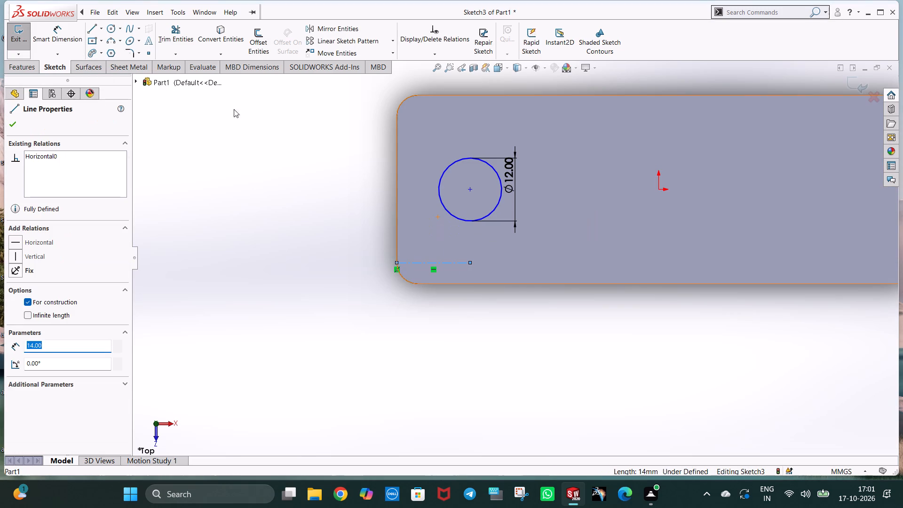
click(74, 29)
click(451, 262)
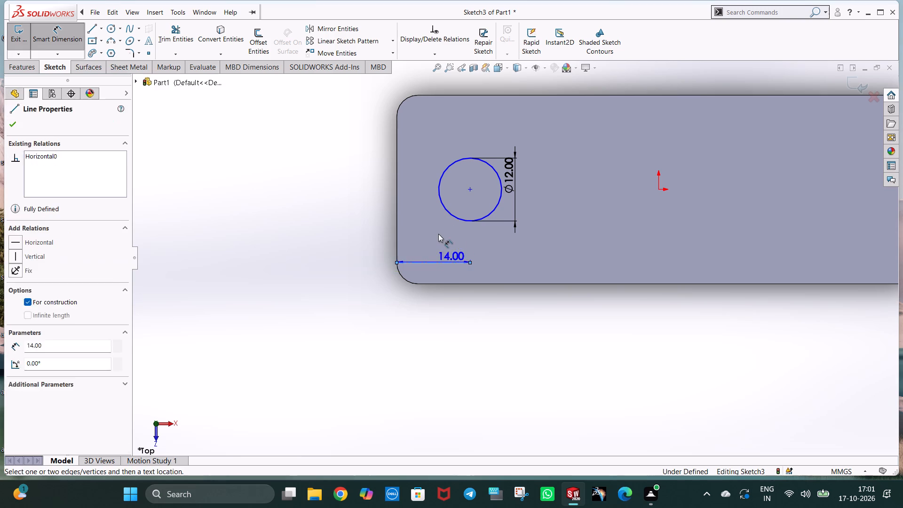
click(438, 233)
click(400, 218)
click(339, 204)
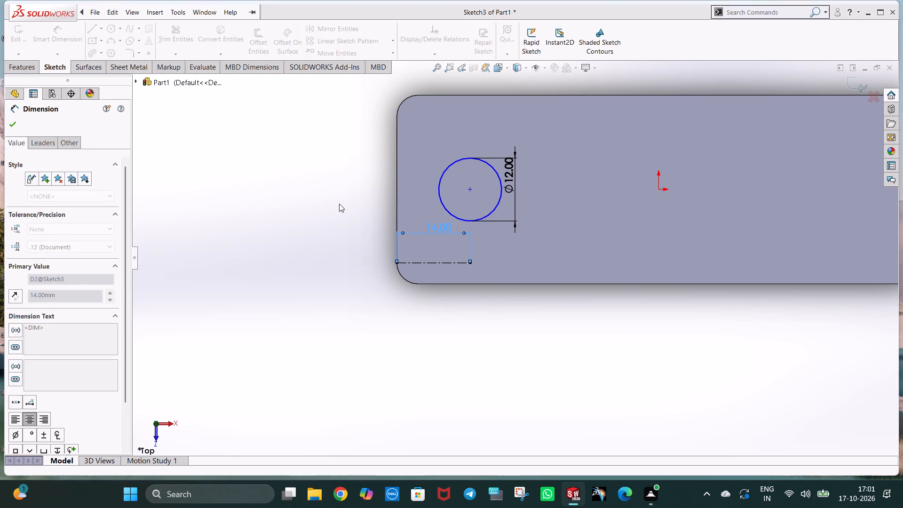
Draw a vertical construction line about 14 mm long from the horizontal construction line's inner end to the circle's centre.
click(100, 30)
click(112, 51)
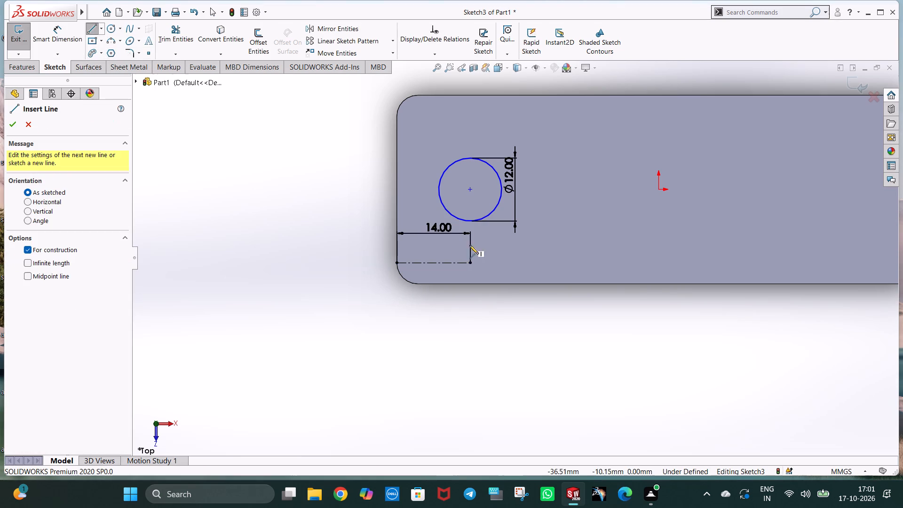
click(471, 262)
click(472, 191)
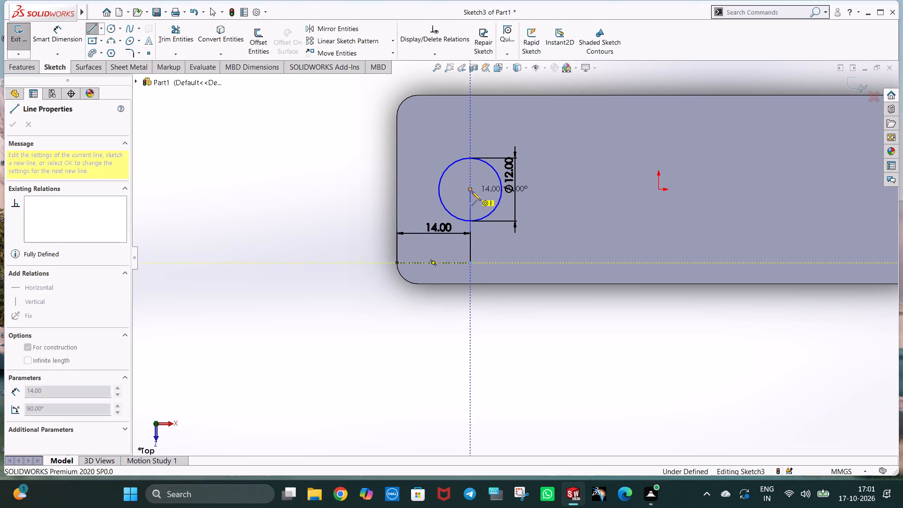
key(Escape)
key(Escape)
click(312, 208)
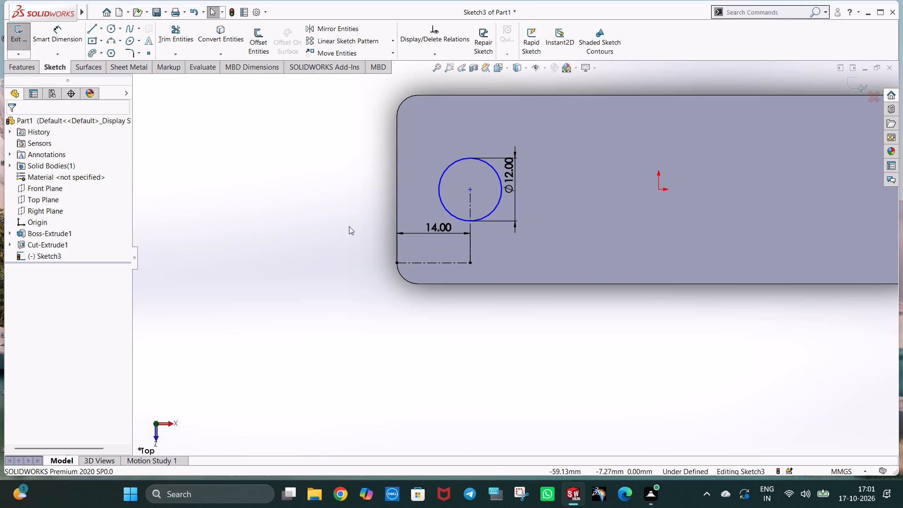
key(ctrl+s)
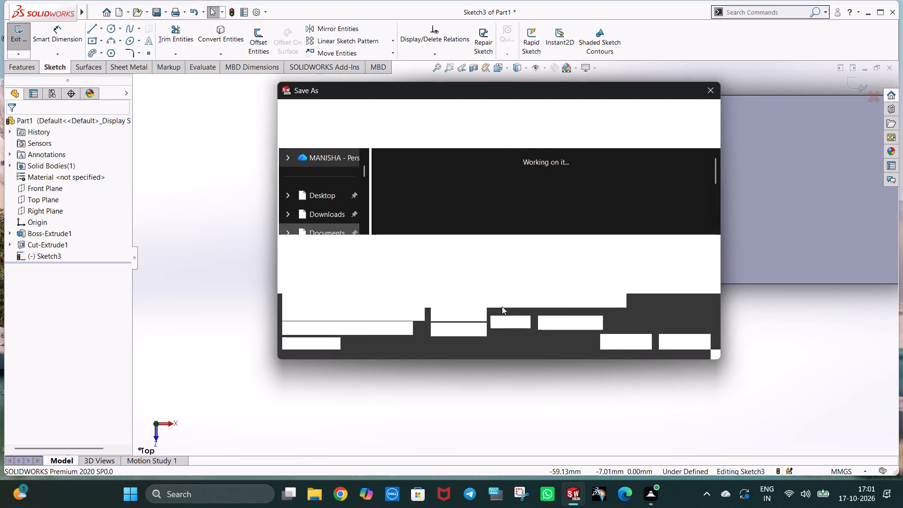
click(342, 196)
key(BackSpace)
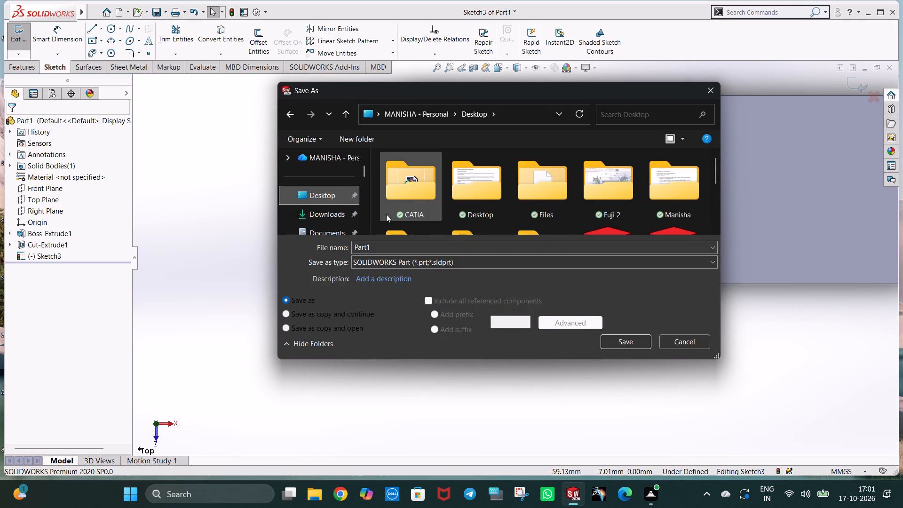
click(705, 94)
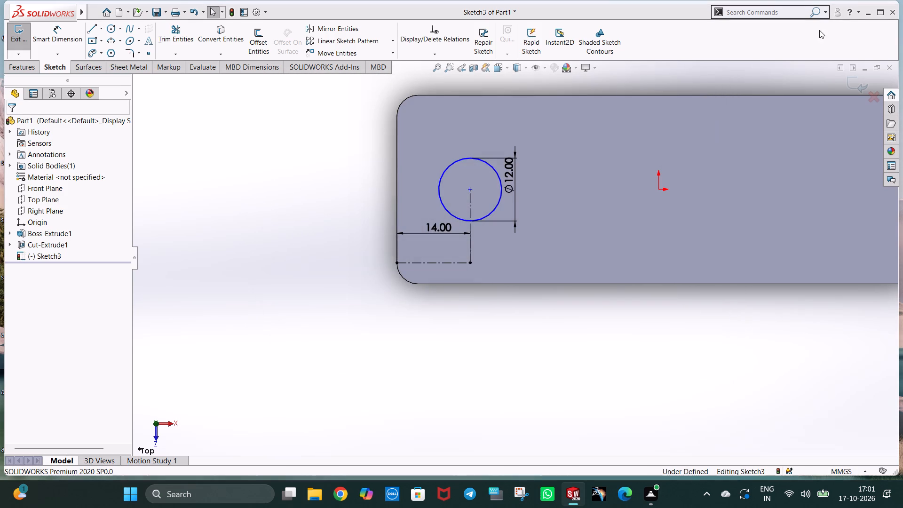
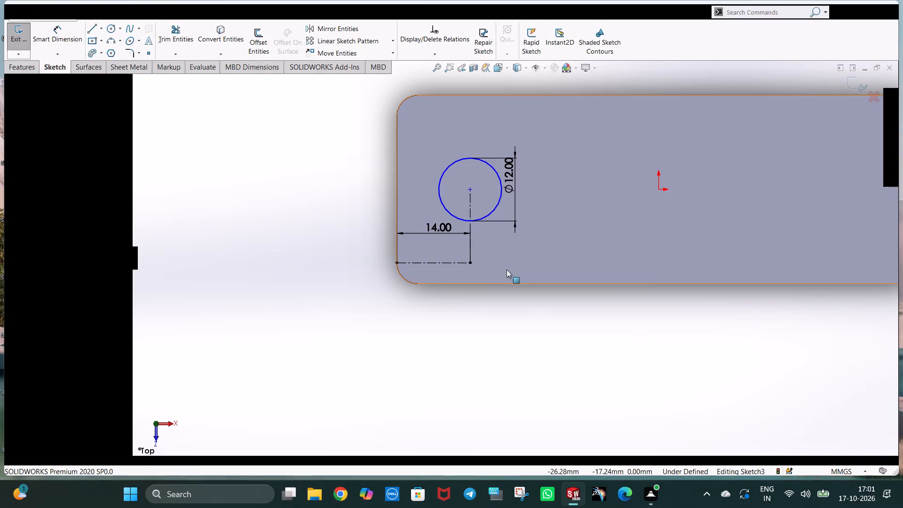
Save the part to the Desktop under the name "Pedestal bearing bracket".
key(ctrl+s)
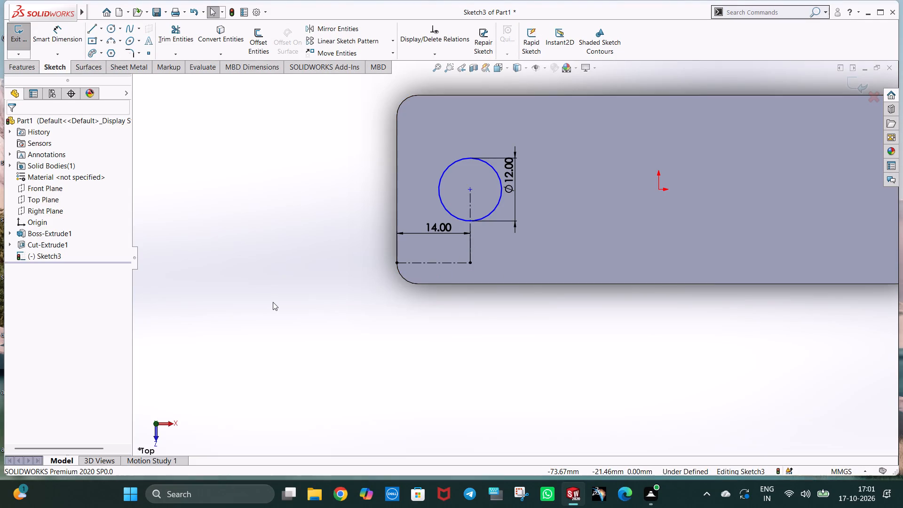
key(p)
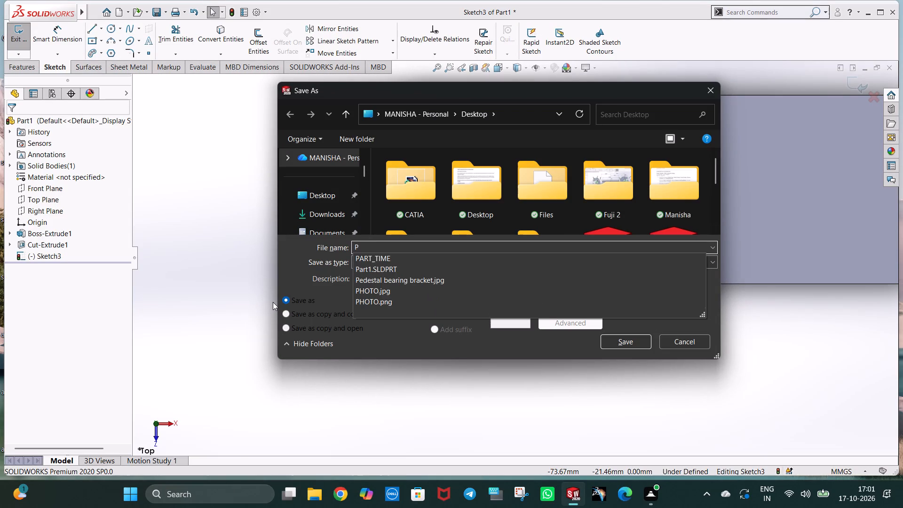
text(edestal bearing bracket)
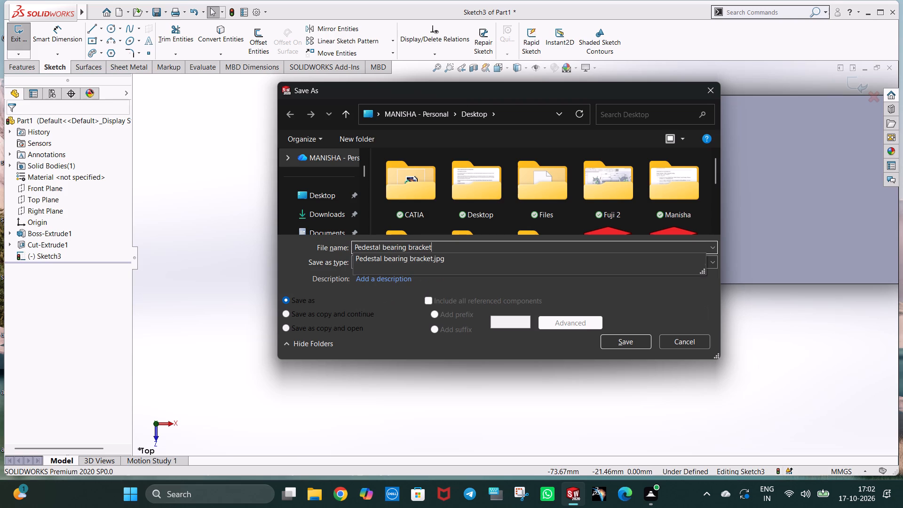
click(327, 193)
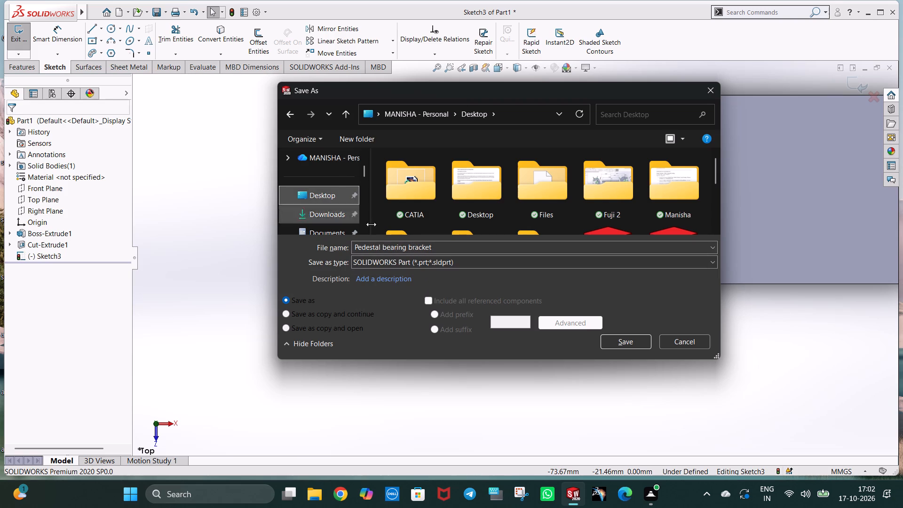
click(632, 344)
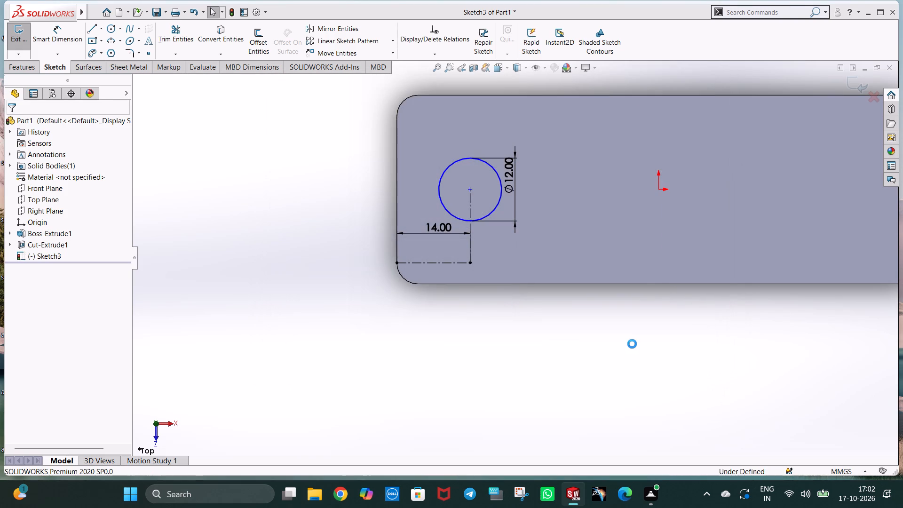
click(561, 328)
key(Escape)
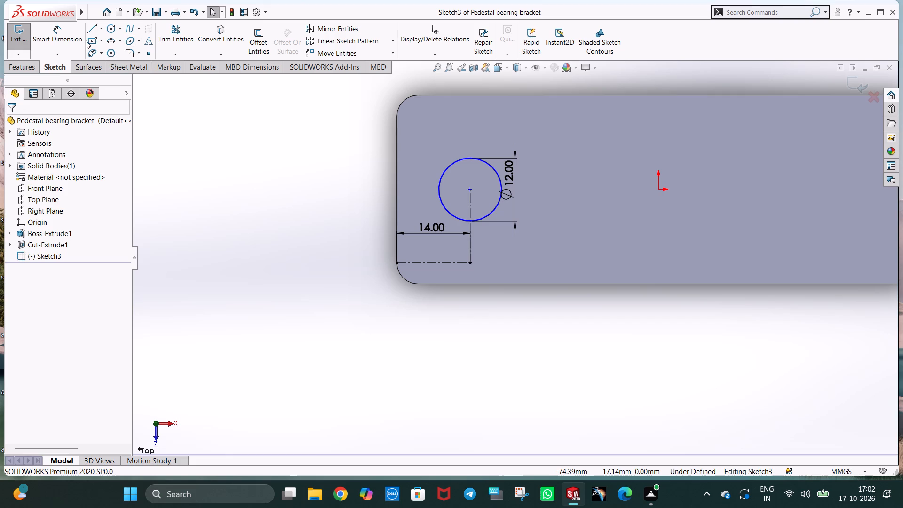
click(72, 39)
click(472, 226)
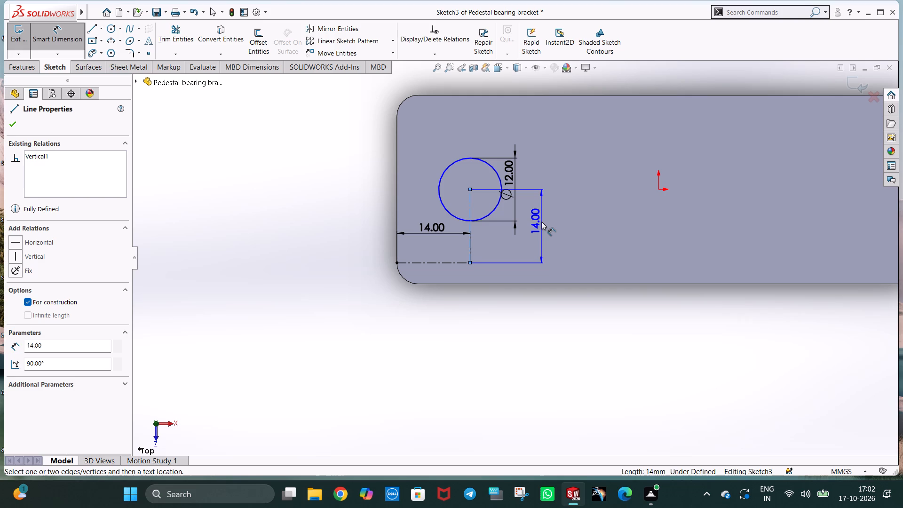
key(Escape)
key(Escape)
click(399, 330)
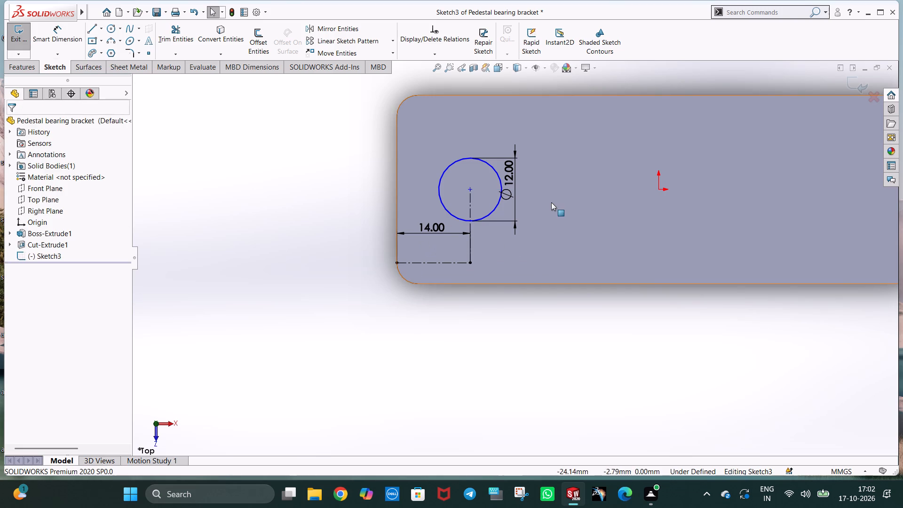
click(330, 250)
Dimension the horizontal distance between the origin and the circle's centre.
click(68, 30)
scroll(634, 222, up, 2)
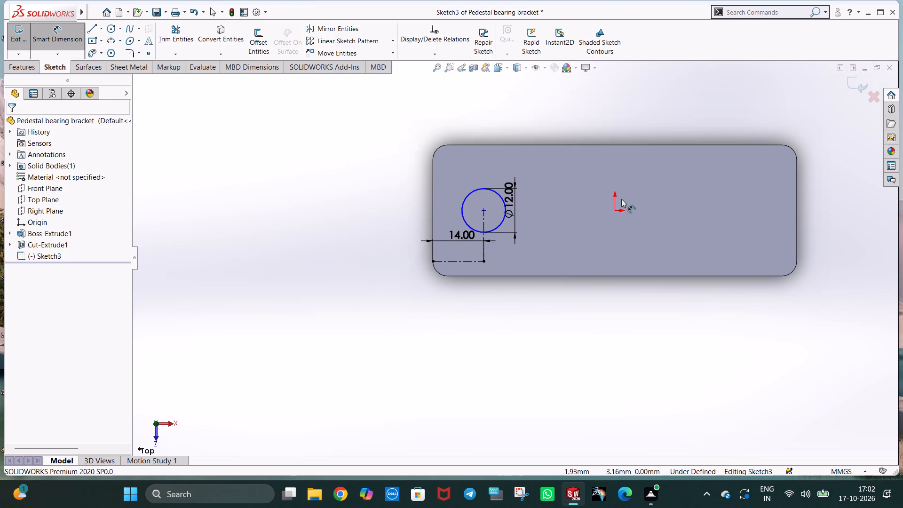
click(617, 212)
click(483, 212)
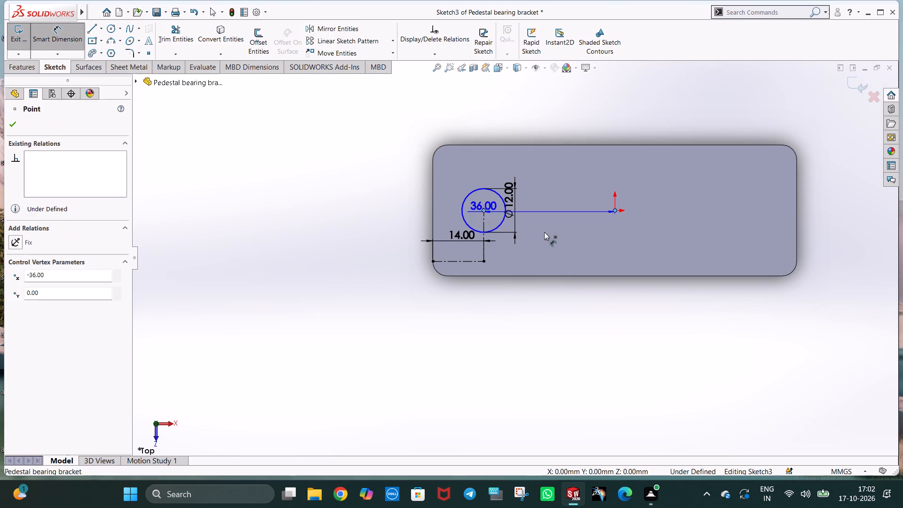
click(547, 234)
click(505, 217)
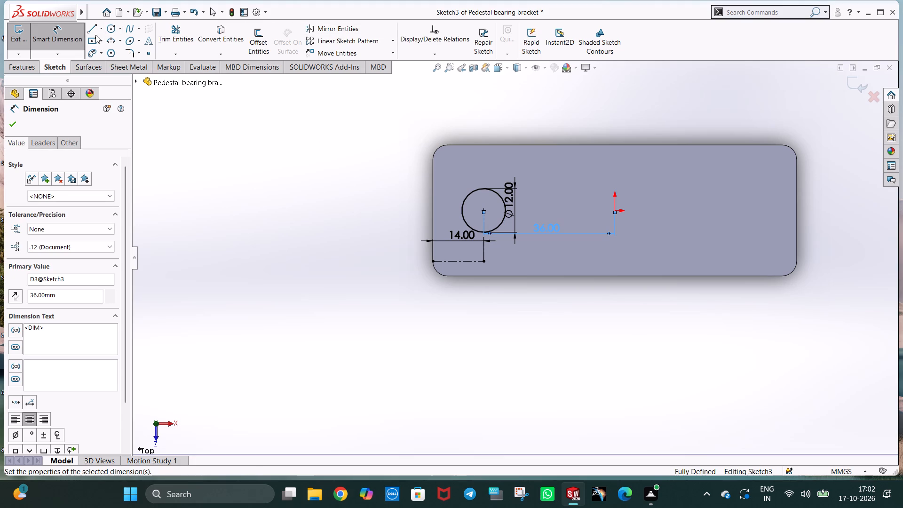
Draw an 18 mm vertical construction line from the origin up to the midpoint of the top face's upper long edge.
click(102, 26)
click(107, 48)
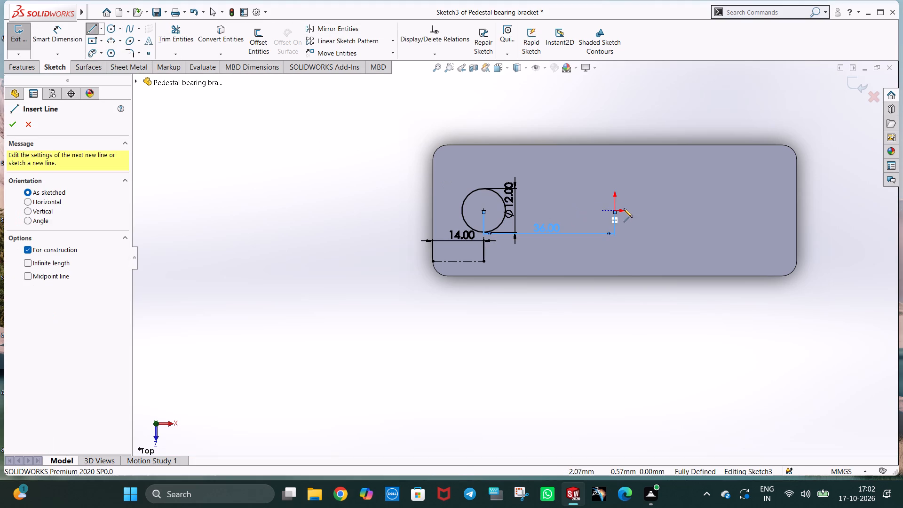
click(615, 210)
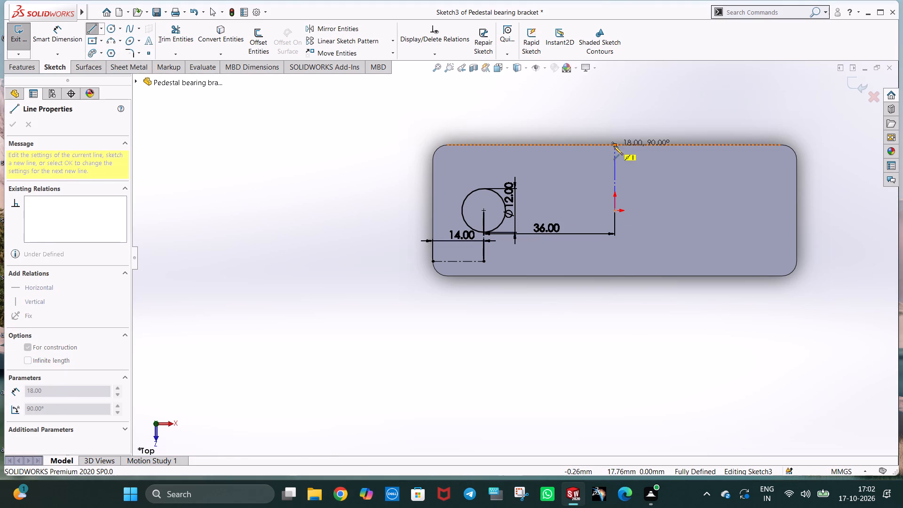
click(614, 145)
key(Escape)
key(Escape)
Mirror the 12 mm circle about the vertical construction line, keeping the original.
click(329, 29)
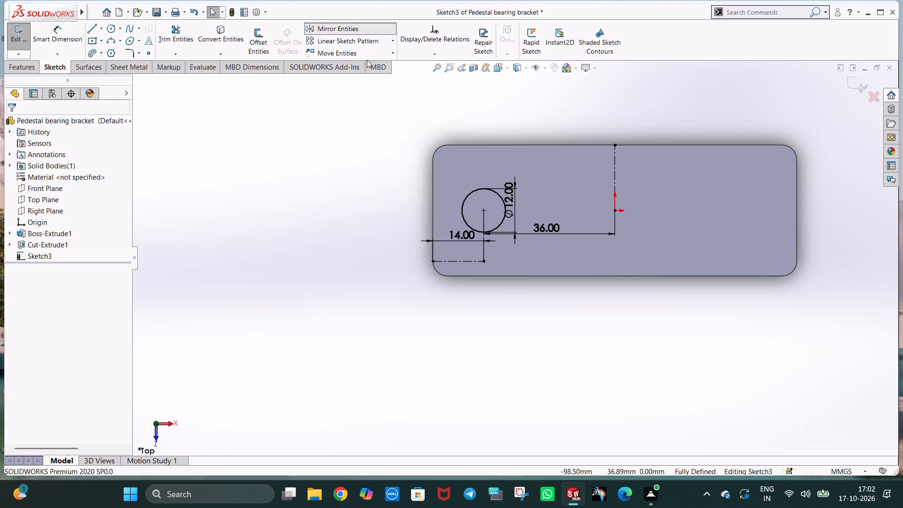
click(467, 198)
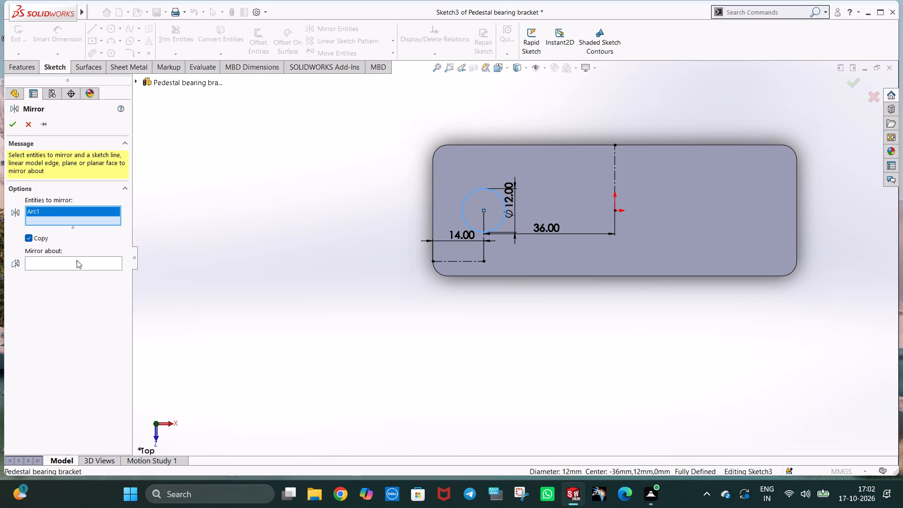
click(77, 261)
click(615, 168)
right_click(615, 167)
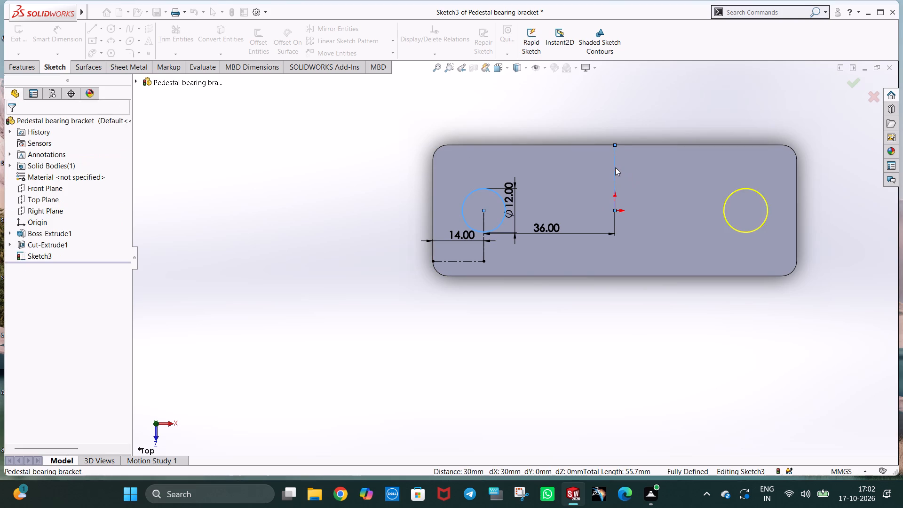
click(325, 129)
Cut-extrude both circles through the block as a blind cut 36 mm deep.
click(25, 66)
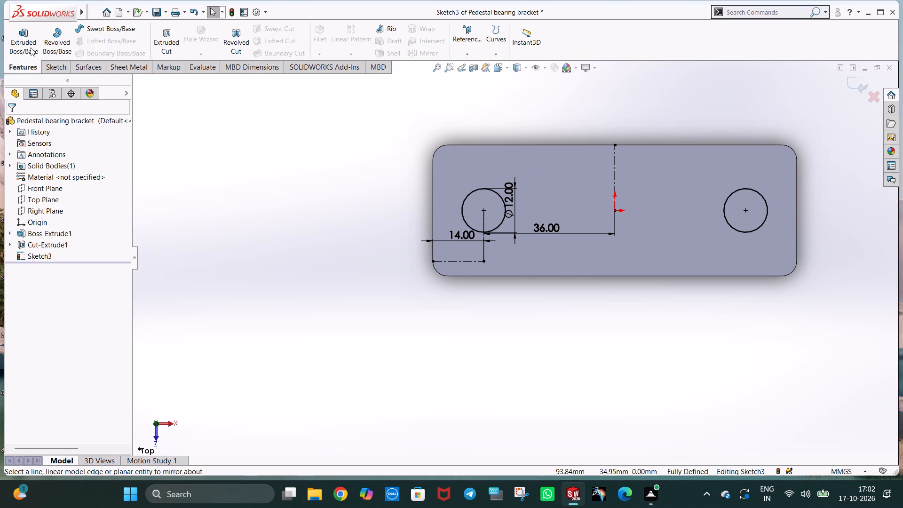
click(166, 42)
scroll(700, 322, up, 1)
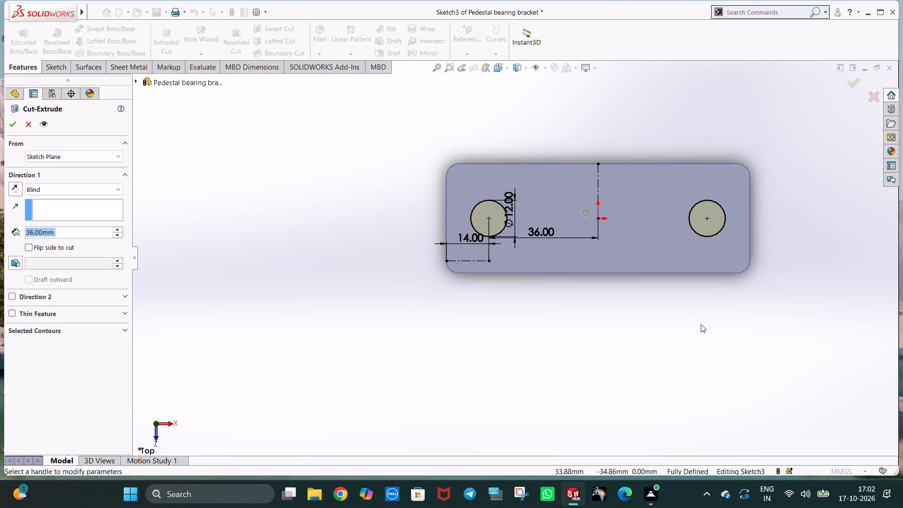
middle_drag(701, 324, 690, 203)
middle_drag(689, 302, 691, 240)
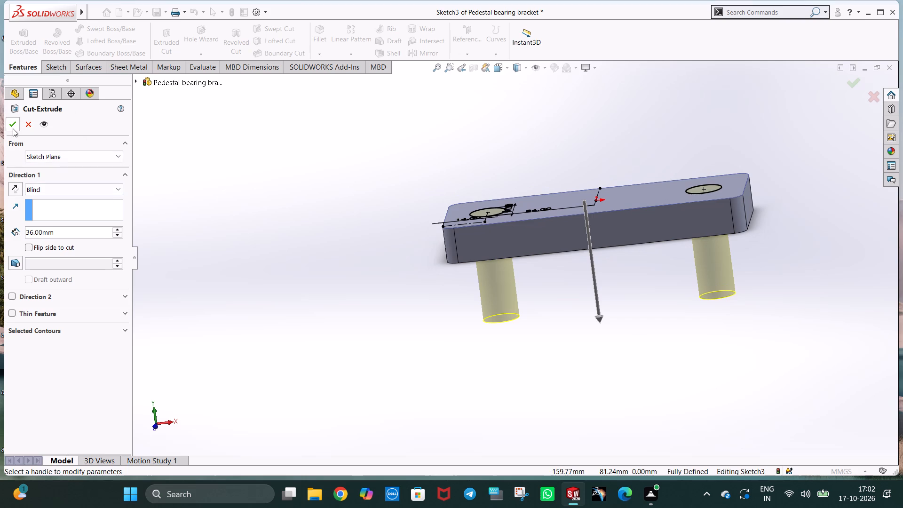
click(13, 128)
Examine the block and its two holes from above, from the front and at an angle.
key(ctrl+5)
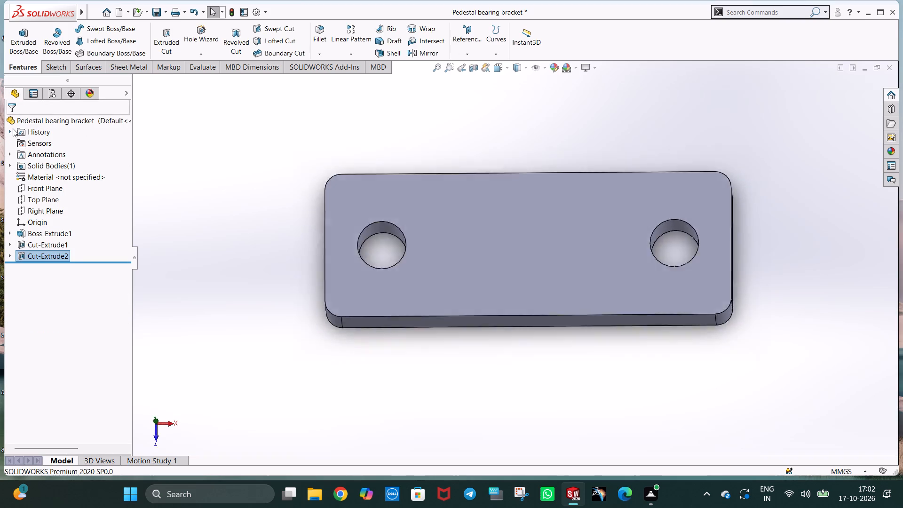
key(Escape)
scroll(428, 369, up, 3)
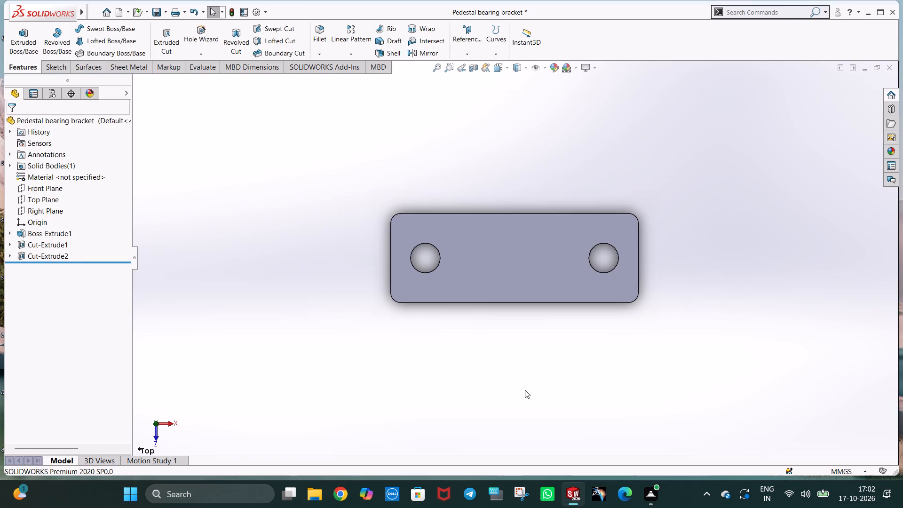
middle_drag(527, 377, 540, 307)
middle_drag(389, 356, 385, 281)
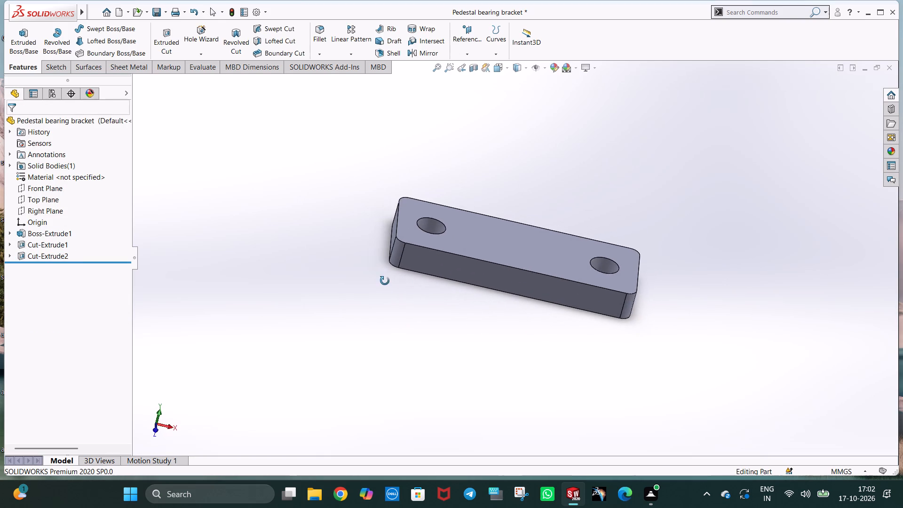
middle_drag(385, 281, 347, 304)
middle_drag(610, 383, 647, 297)
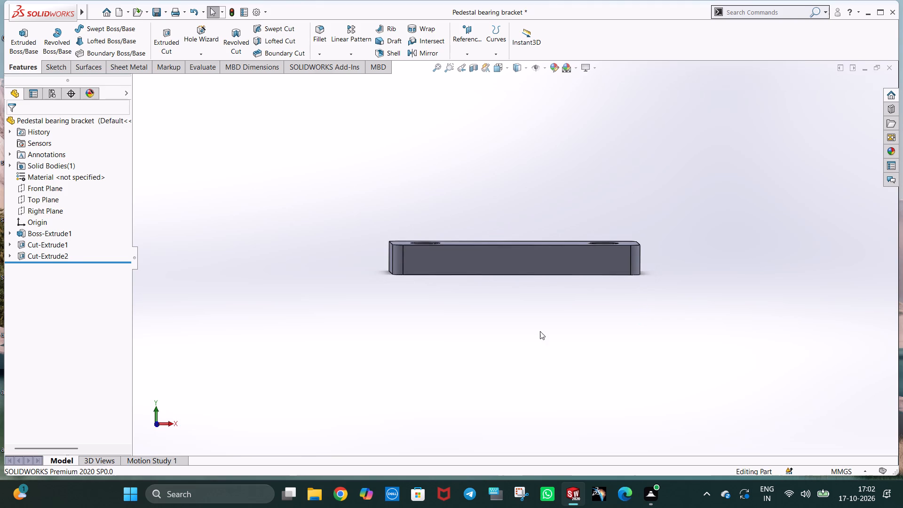
middle_drag(434, 342, 459, 391)
click(585, 308)
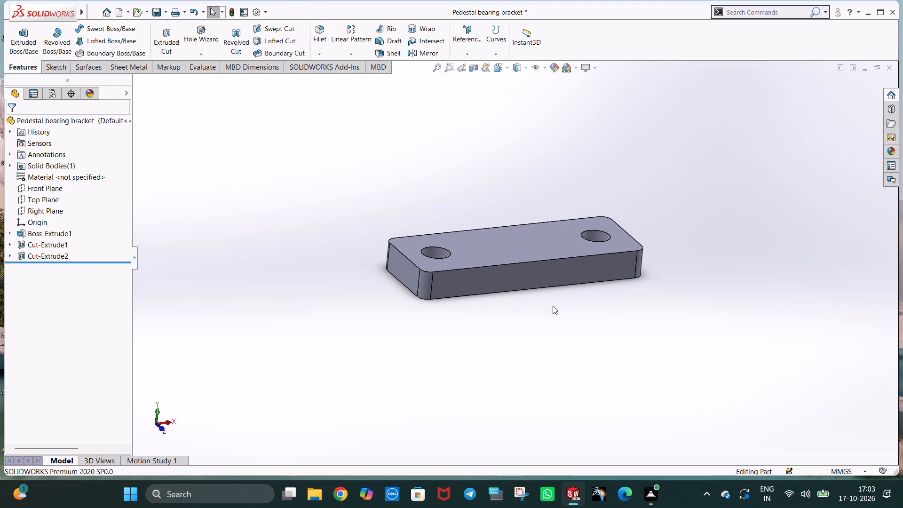
Start a new sketch on the block's long back face.
key(ctrl+3)
middle_drag(471, 317, 563, 324)
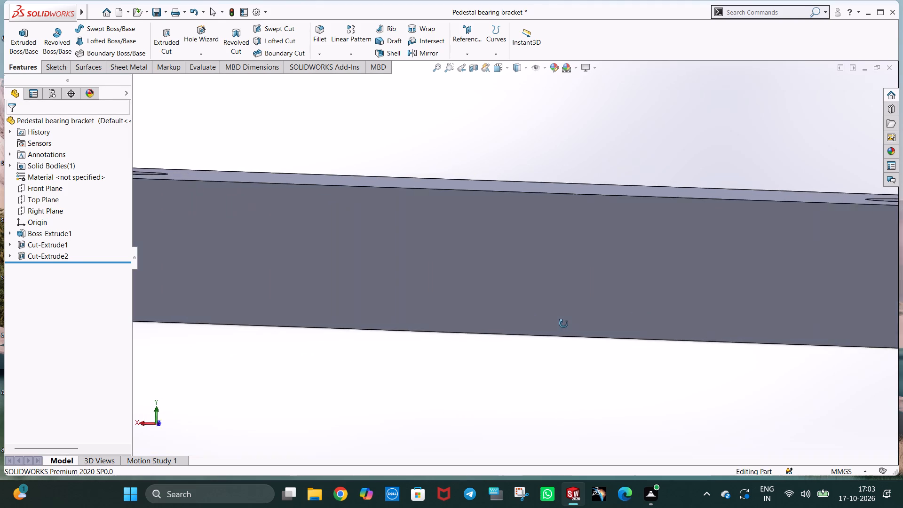
middle_drag(563, 324, 573, 324)
right_click(507, 269)
click(527, 255)
Draw a vertical construction line about 27 mm long from the origin up past the block's top edge.
scroll(529, 243, up, 3)
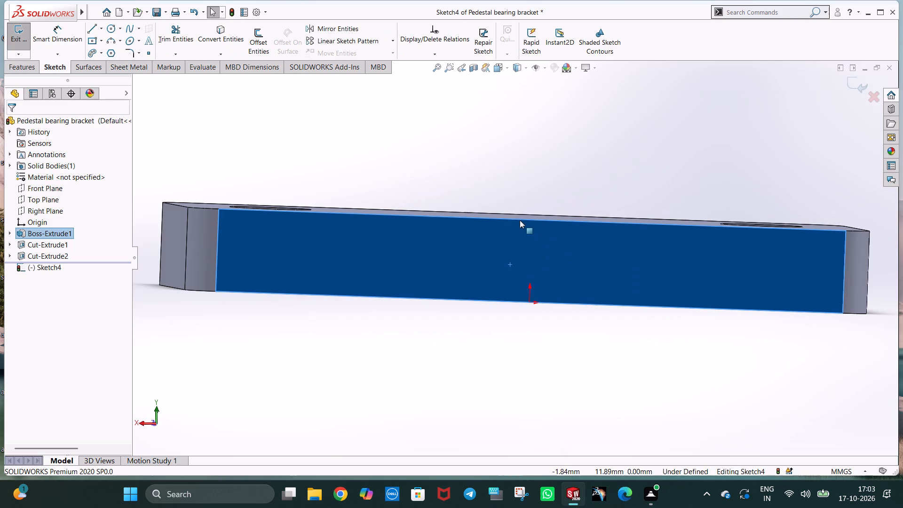
click(102, 30)
click(116, 52)
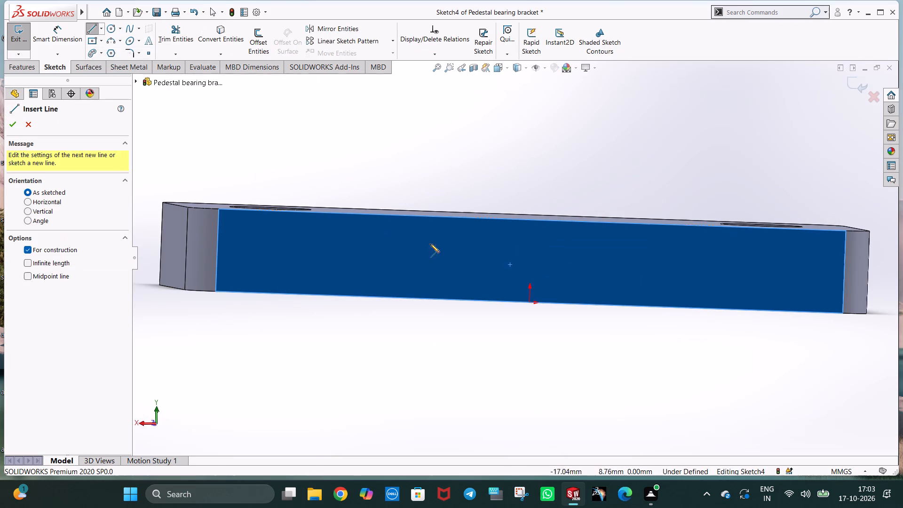
click(531, 303)
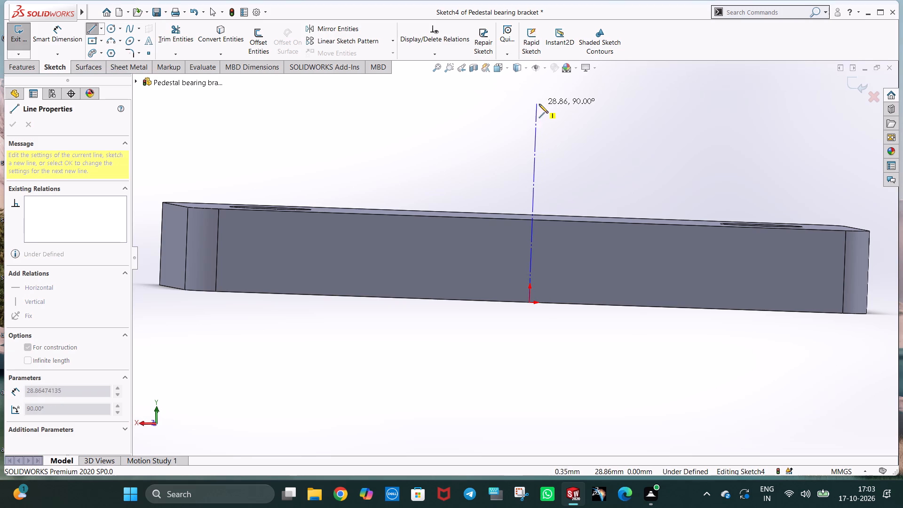
click(537, 119)
key(Escape)
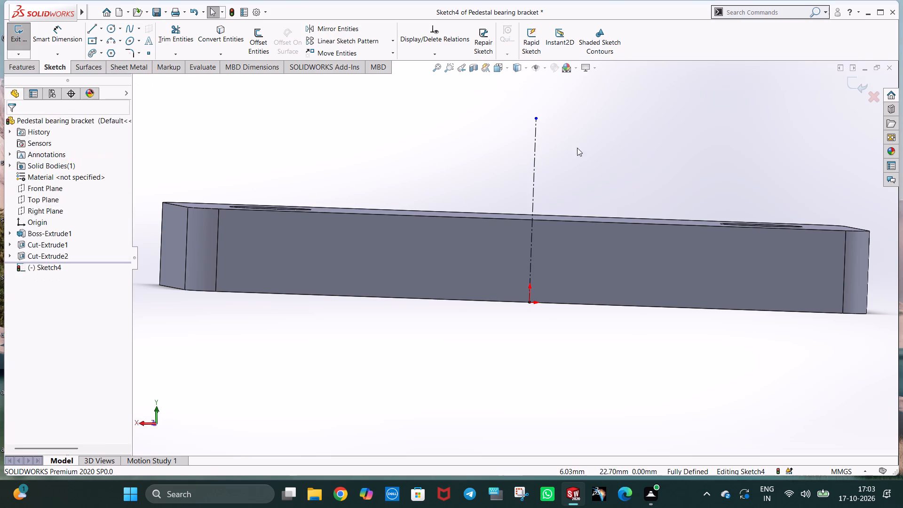
middle_drag(629, 198, 620, 193)
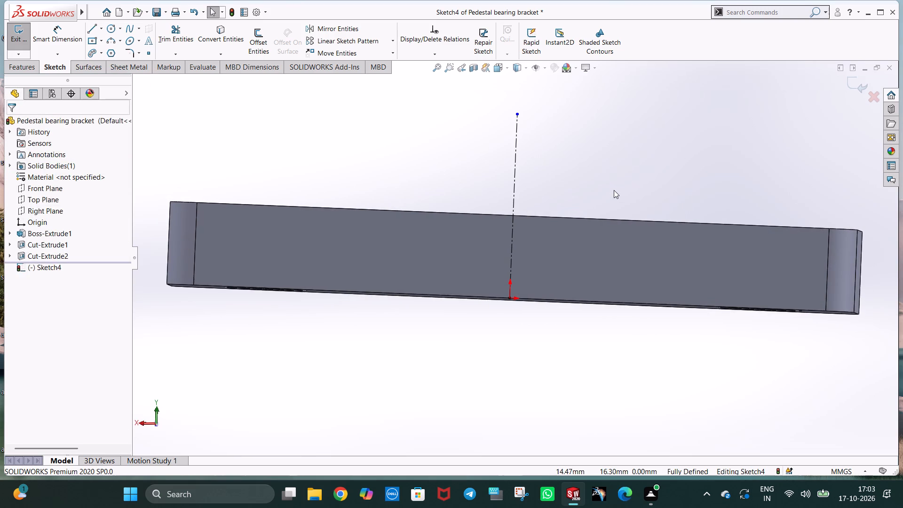
key(ctrl+8)
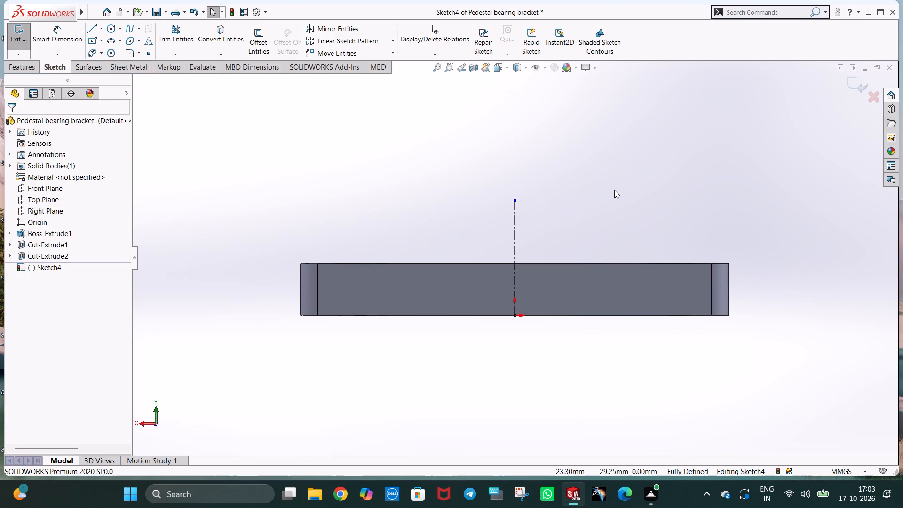
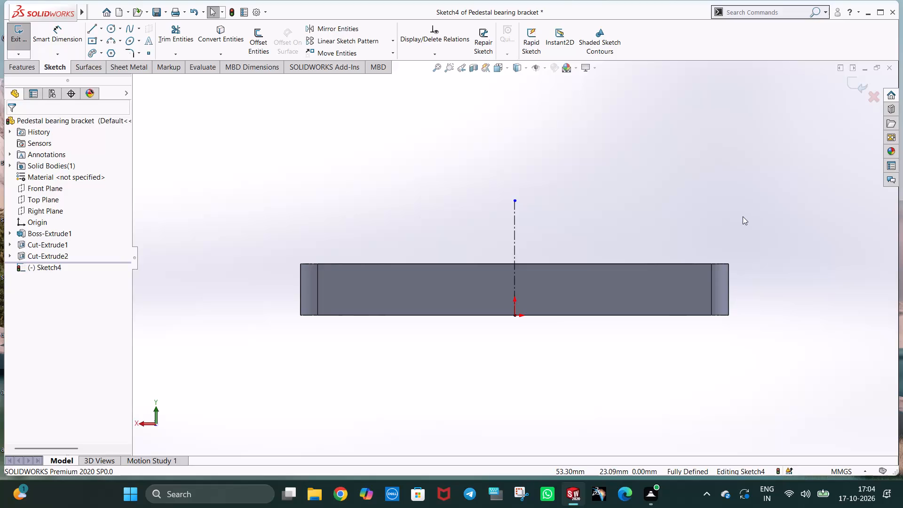
Delete the vertical construction line from the back-face sketch.
key(Escape)
click(515, 234)
key(Delete)
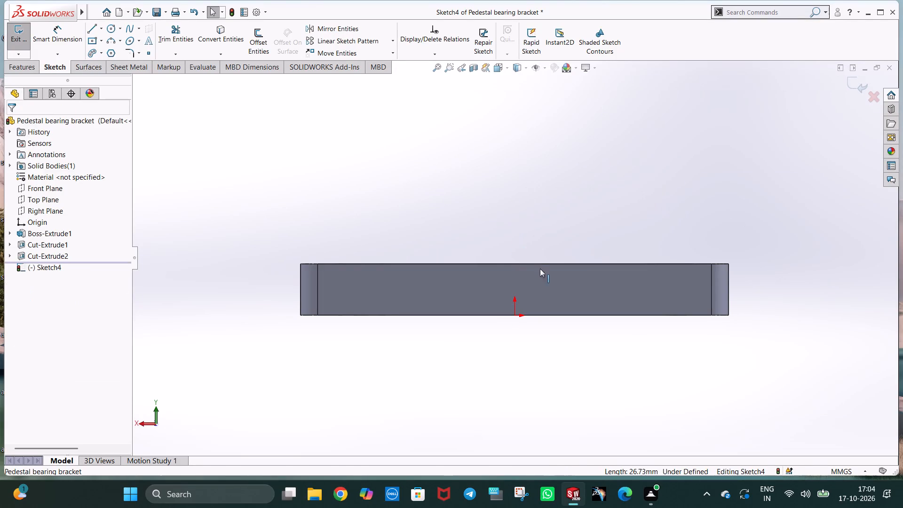
Leave the empty back-face sketch and start a new sketch on the block's long front face.
middle_drag(626, 358, 539, 361)
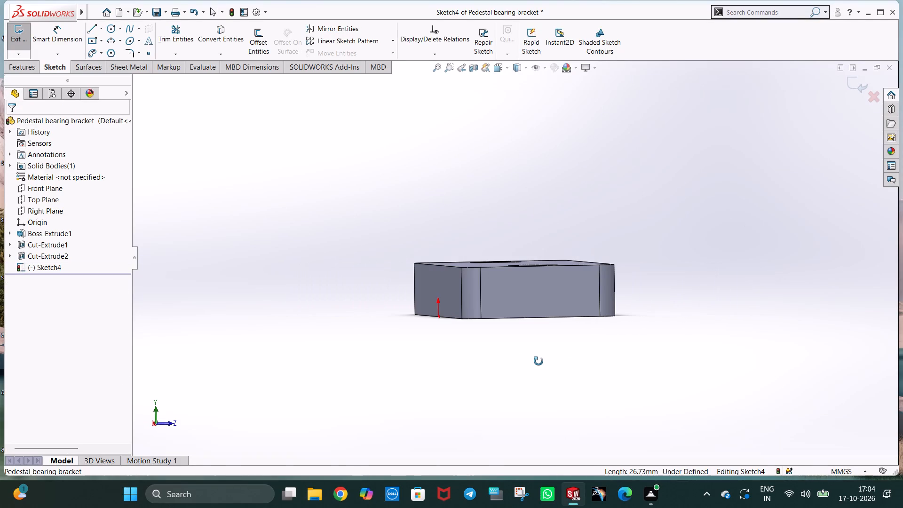
middle_drag(539, 361, 538, 349)
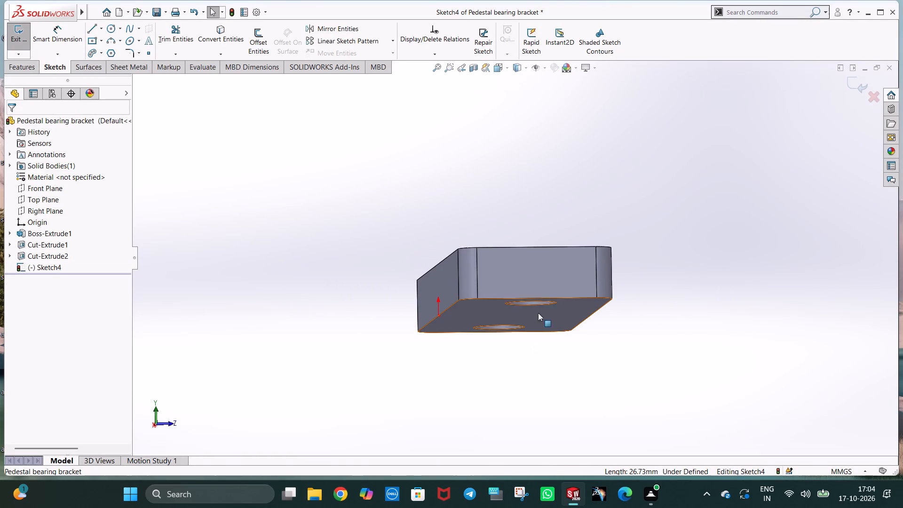
right_click(542, 282)
click(598, 198)
middle_drag(598, 198, 580, 225)
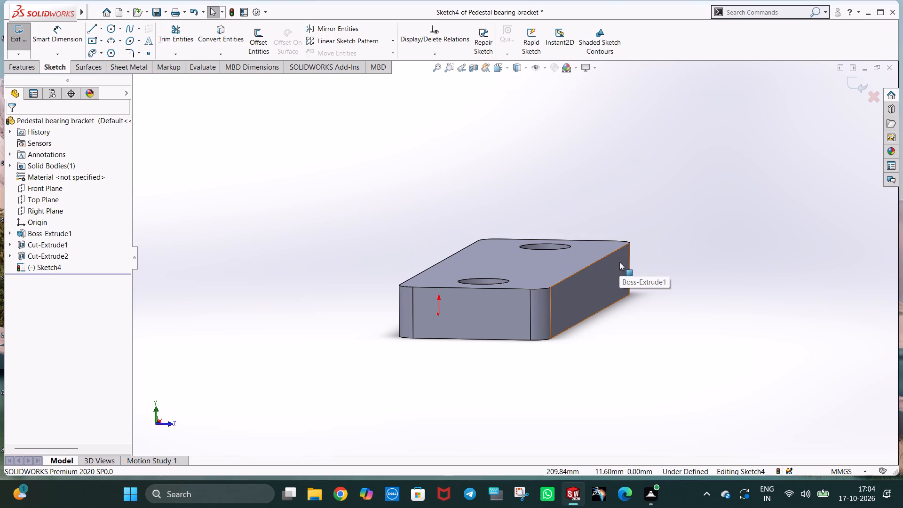
middle_drag(574, 288, 541, 289)
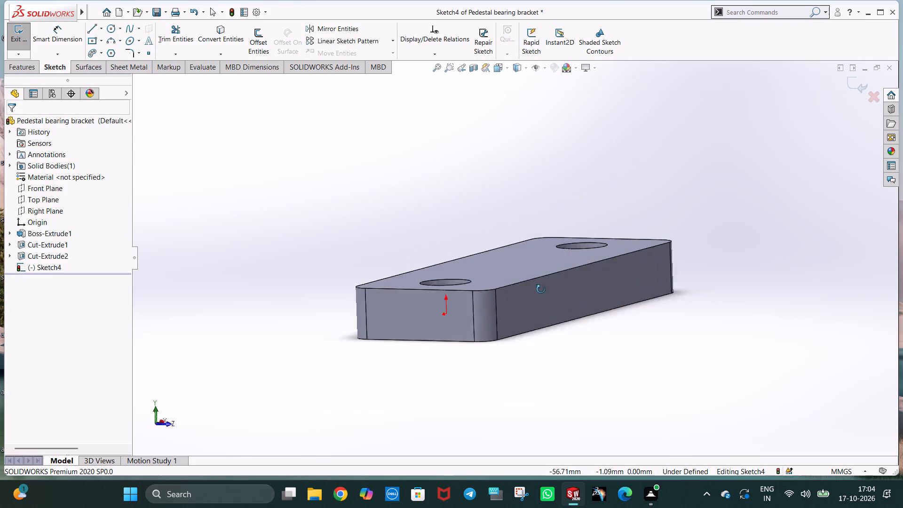
middle_drag(541, 289, 512, 289)
right_click(512, 289)
drag(380, 190, 357, 192)
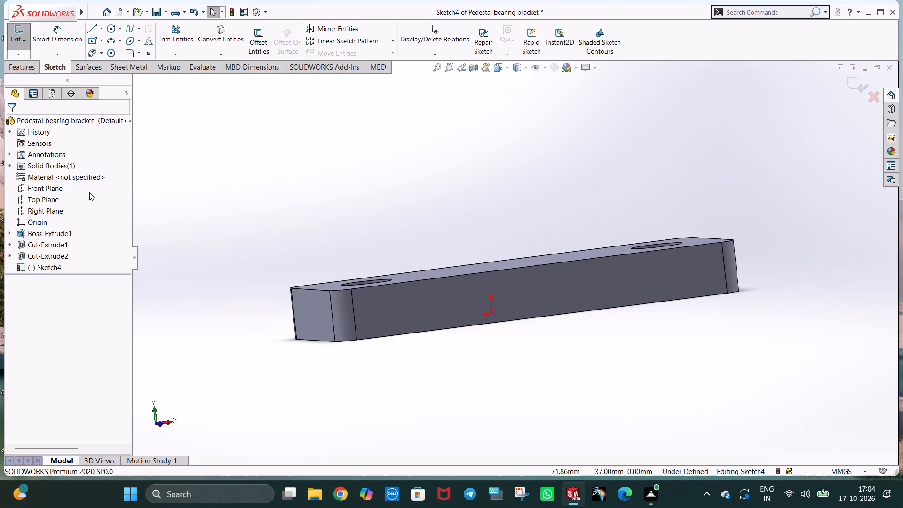
click(47, 200)
click(54, 188)
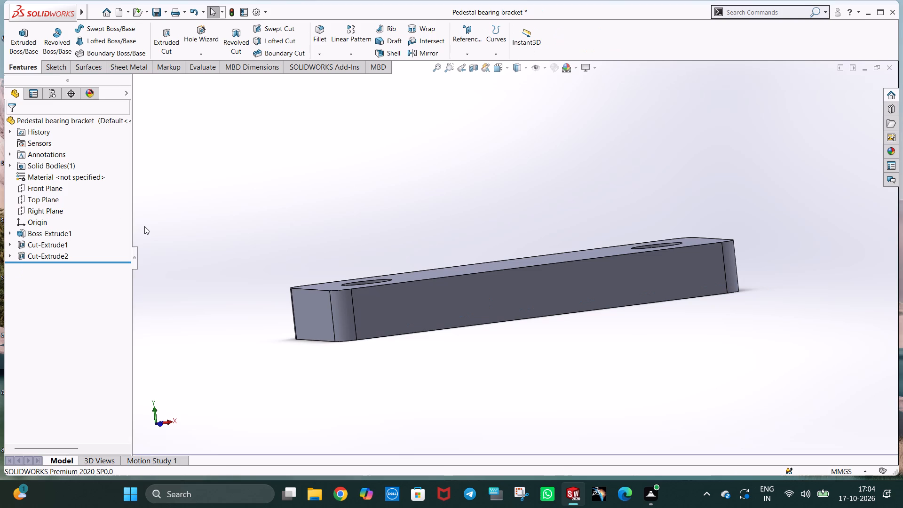
key(ctrl+8)
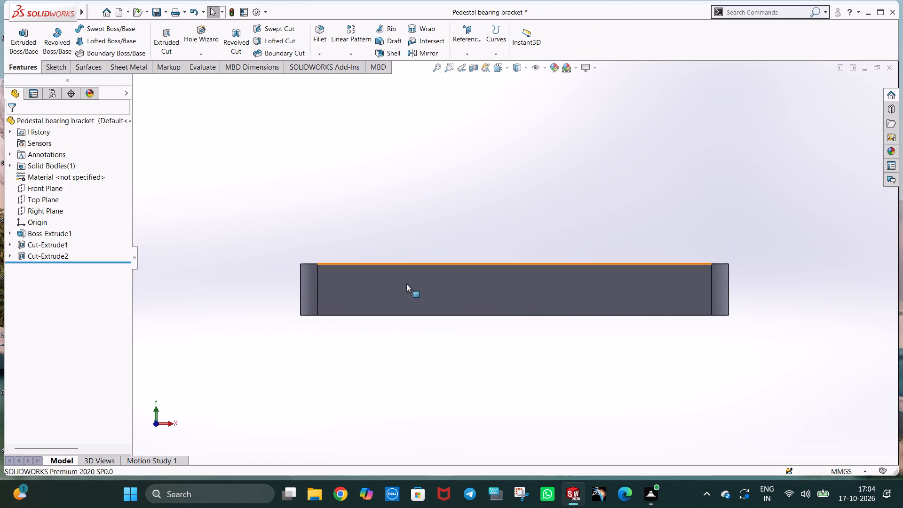
right_click(478, 303)
click(504, 257)
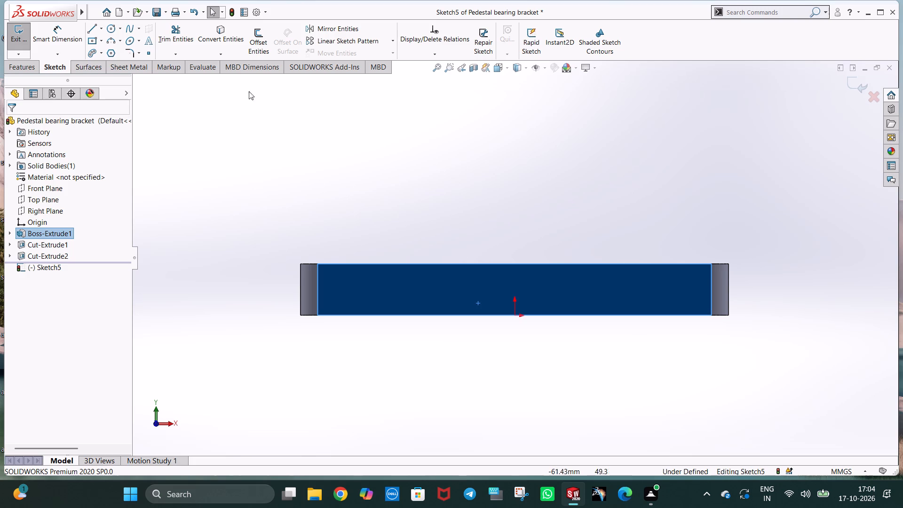
Draw a vertical construction line 36 mm long from the origin up past the block's top edge.
click(100, 32)
click(108, 51)
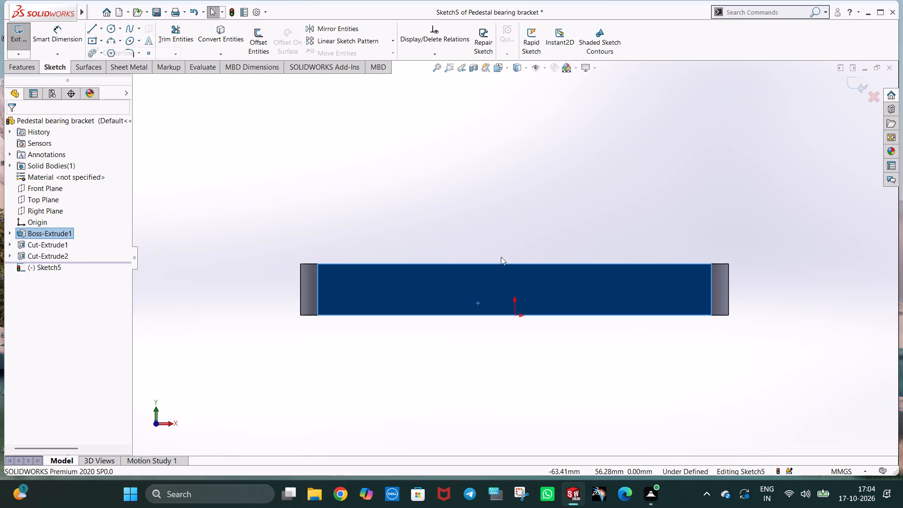
click(515, 316)
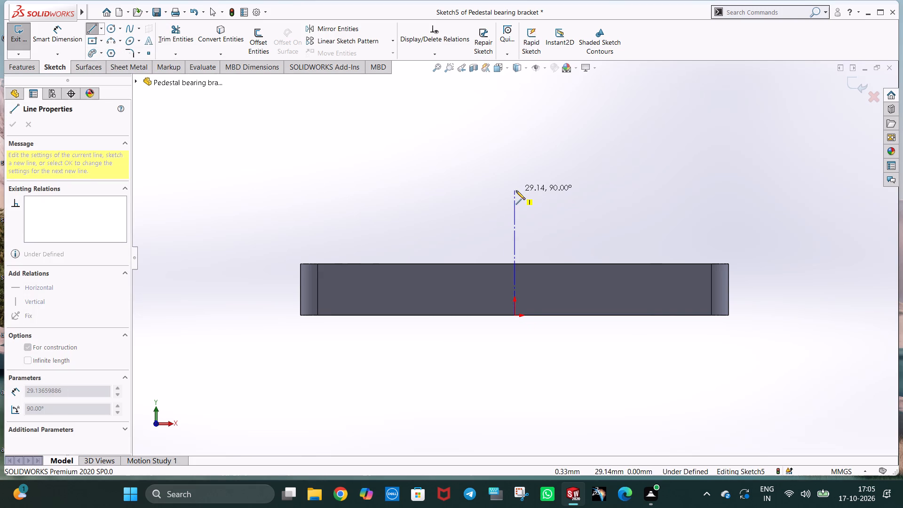
click(517, 156)
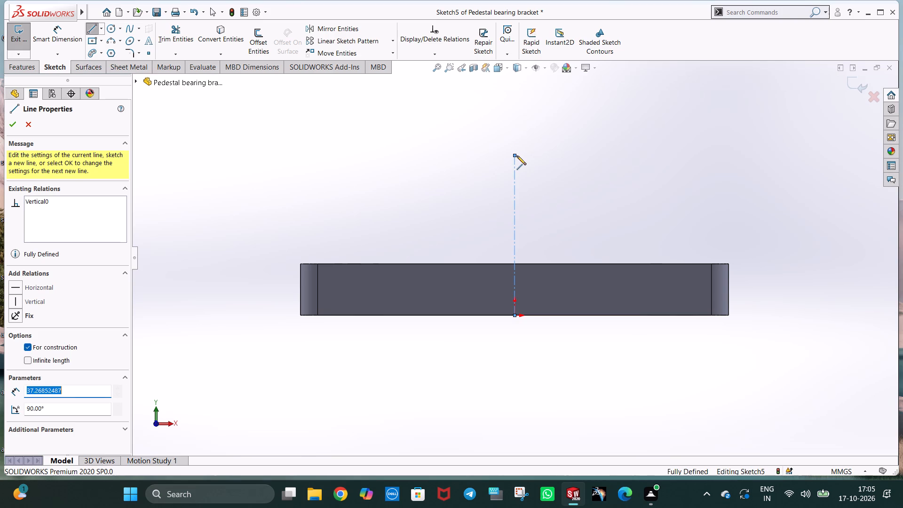
text(36)
key(Return)
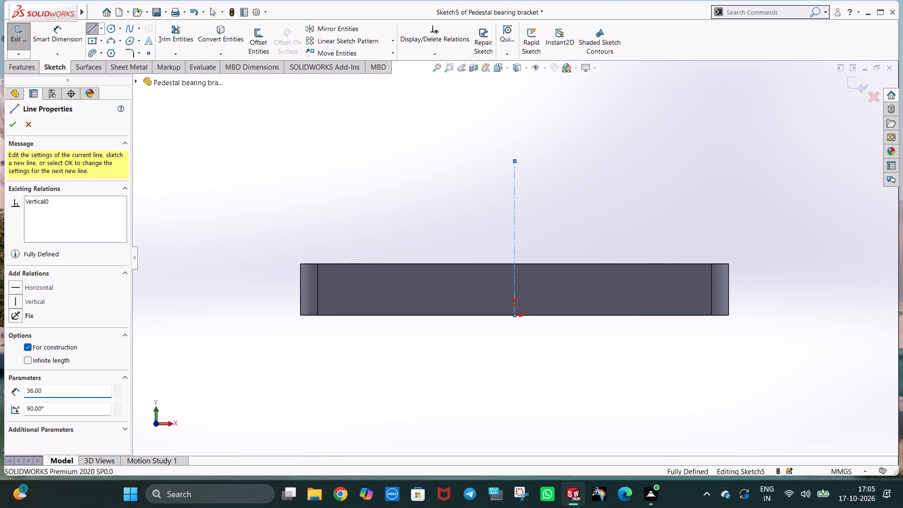
key(Escape)
key(Escape)
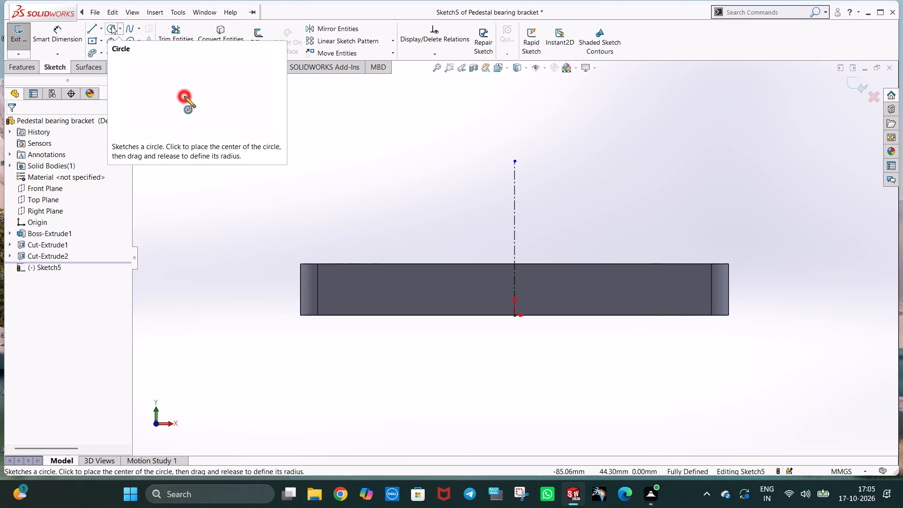
Draw an 8 mm horizontal construction line to the right from the upper end of the vertical construction line.
click(98, 29)
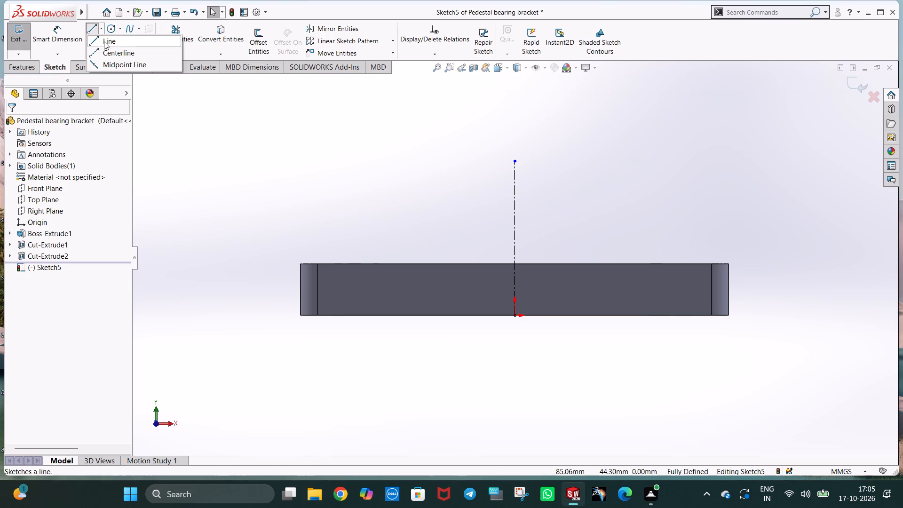
click(107, 51)
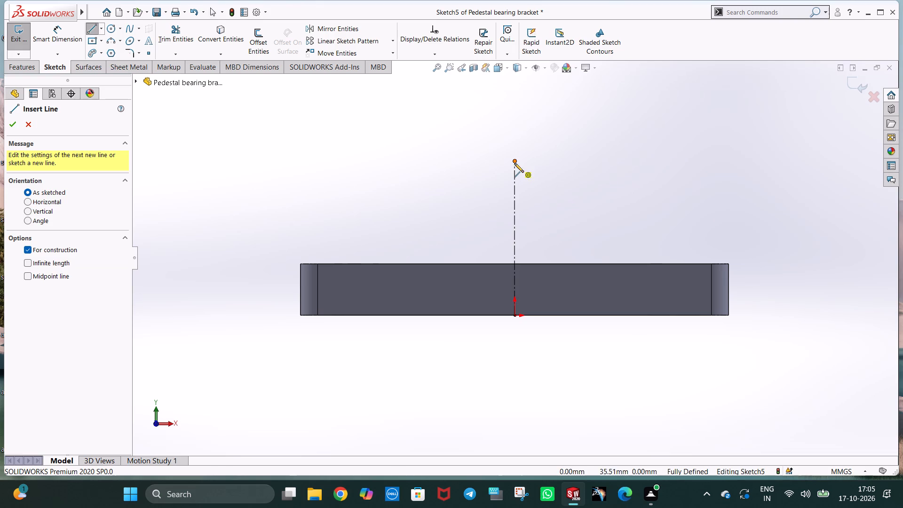
click(515, 162)
click(547, 161)
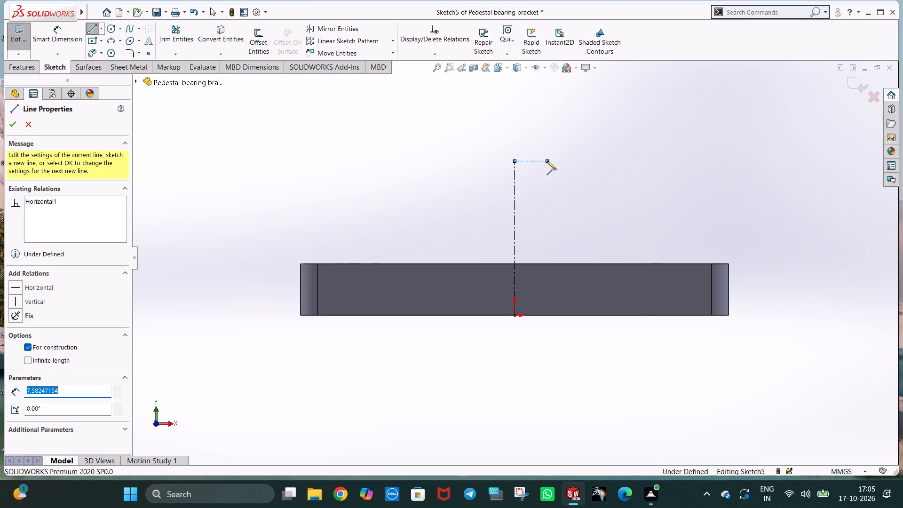
key(8)
key(Return)
key(Escape)
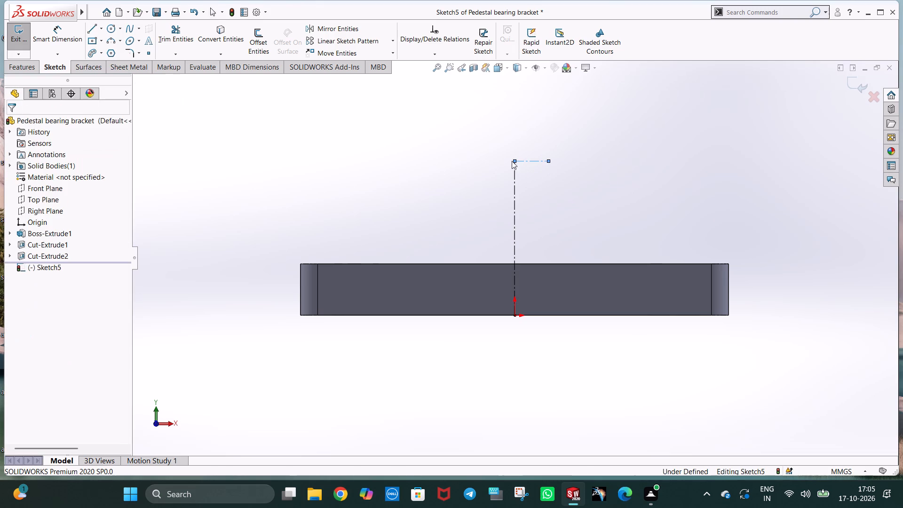
key(Escape)
Draw a 10 mm vertical line down from the horizontal construction line's free end, continuing into a tangent arc of about 8 mm radius around the centerline.
click(90, 30)
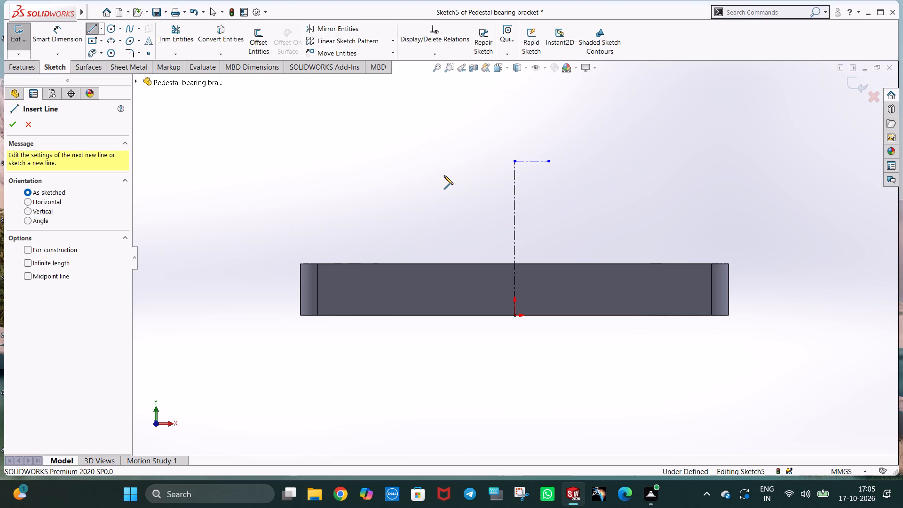
click(550, 161)
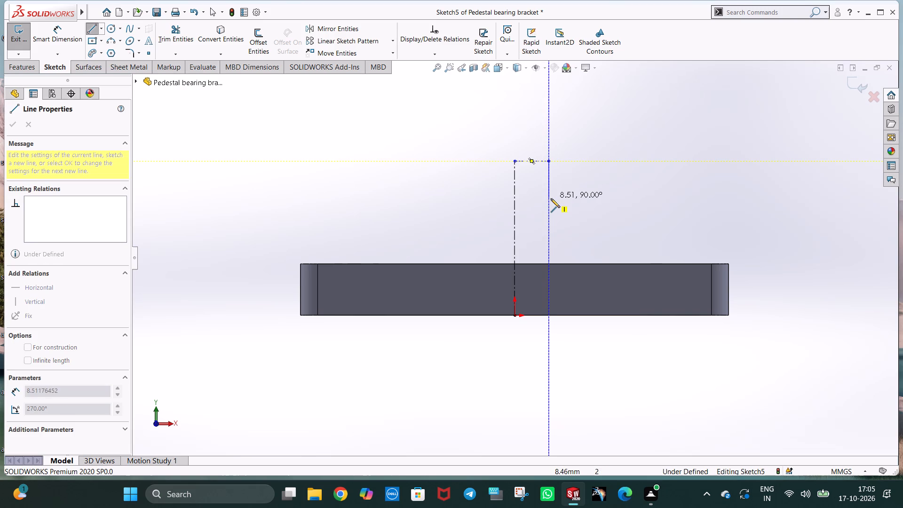
click(551, 198)
text(10)
key(Return)
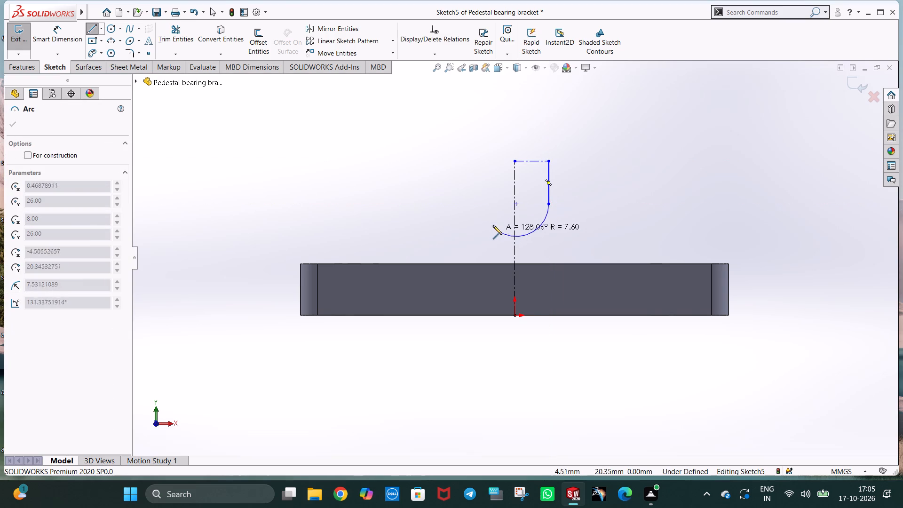
click(480, 199)
key(Escape)
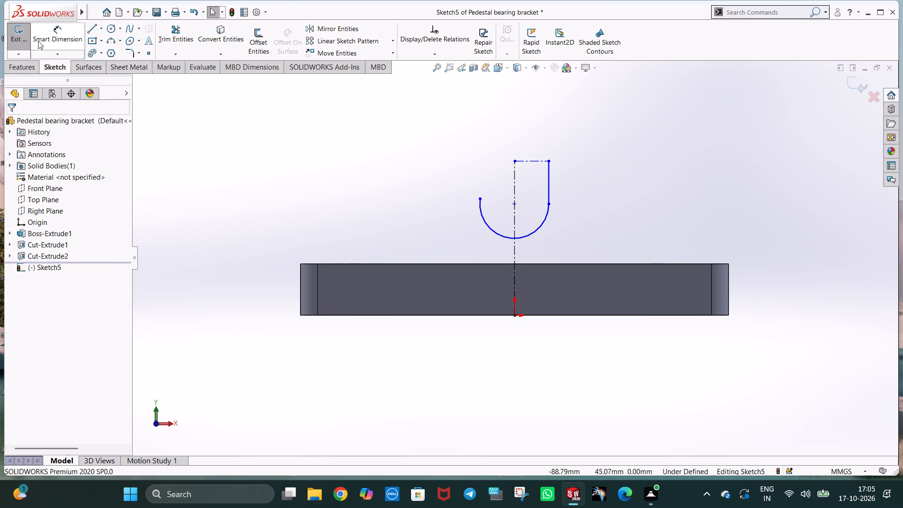
Dimension the arc's radius as 8 mm.
click(44, 37)
click(543, 218)
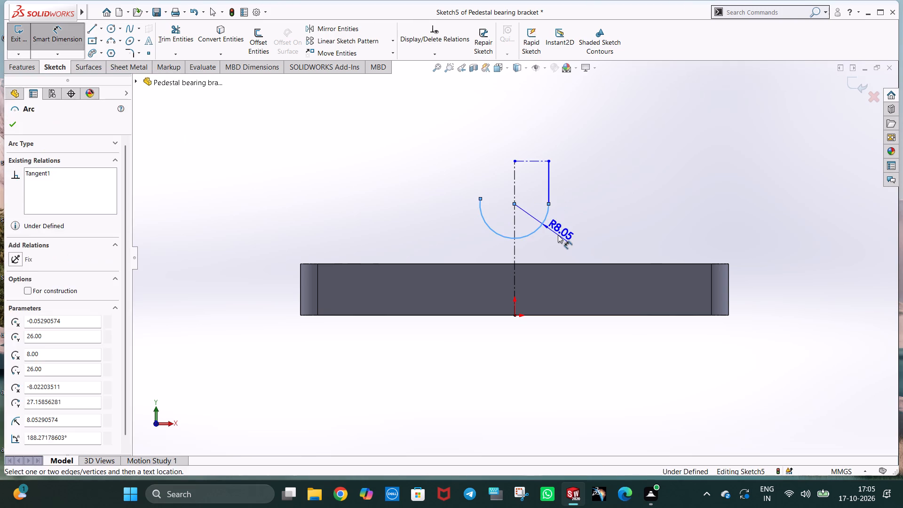
click(558, 235)
key(8)
key(Return)
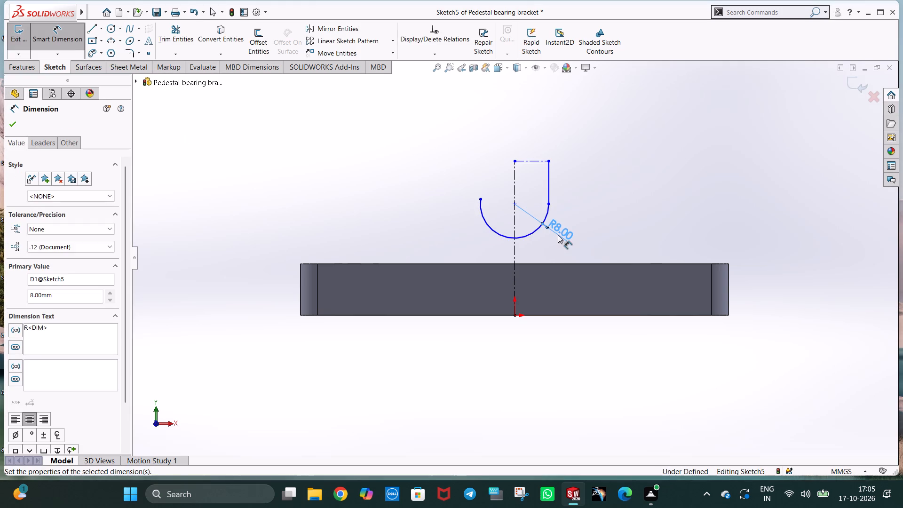
click(619, 206)
key(Escape)
Draw a vertical line about 9 mm long from the arc's open end up to the level of the horizontal construction line.
click(87, 31)
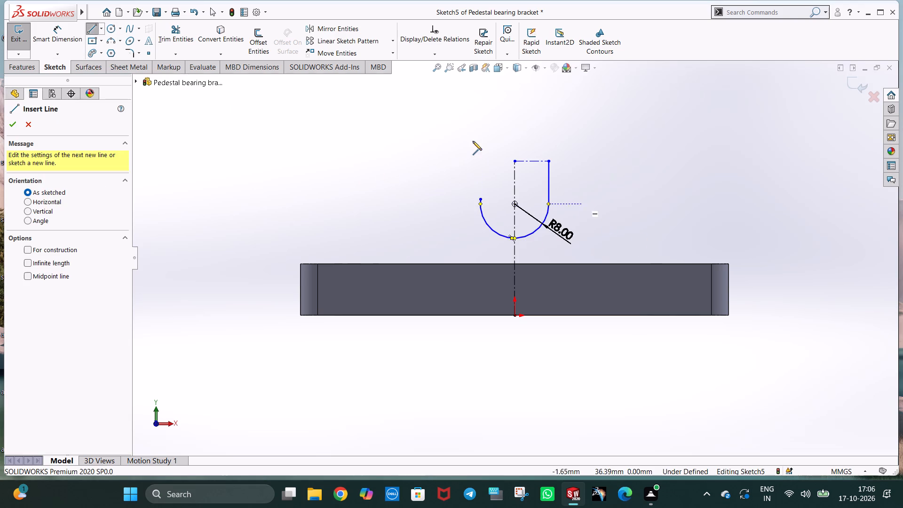
click(482, 198)
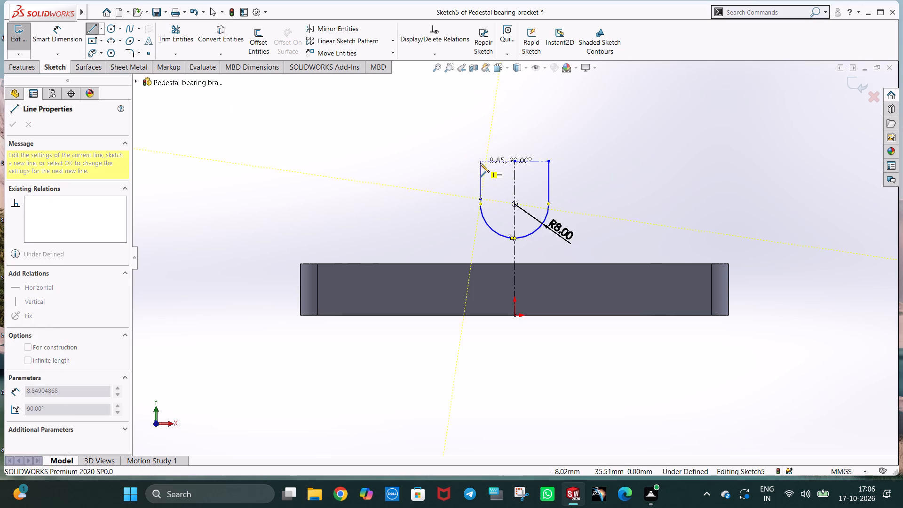
click(480, 160)
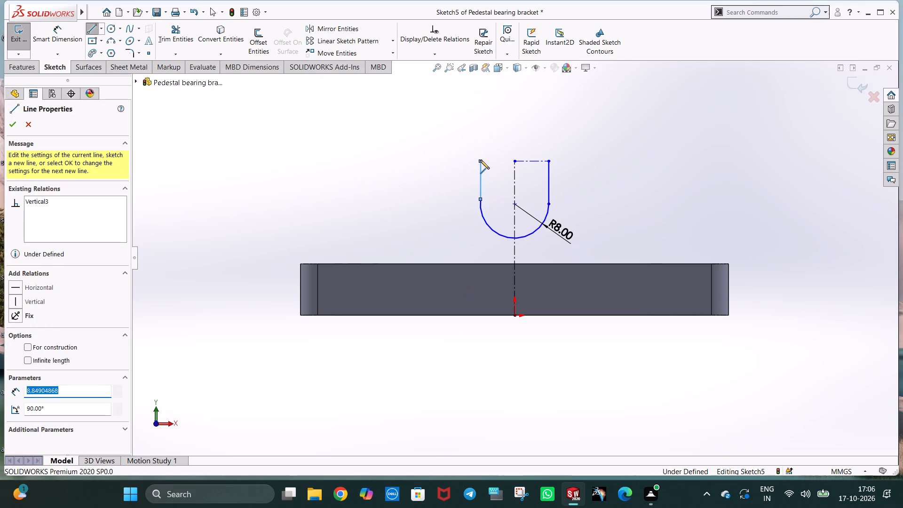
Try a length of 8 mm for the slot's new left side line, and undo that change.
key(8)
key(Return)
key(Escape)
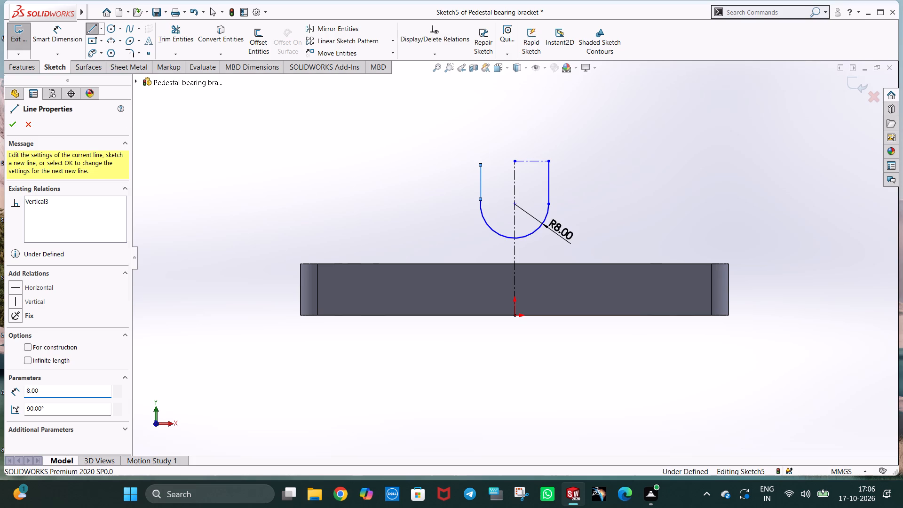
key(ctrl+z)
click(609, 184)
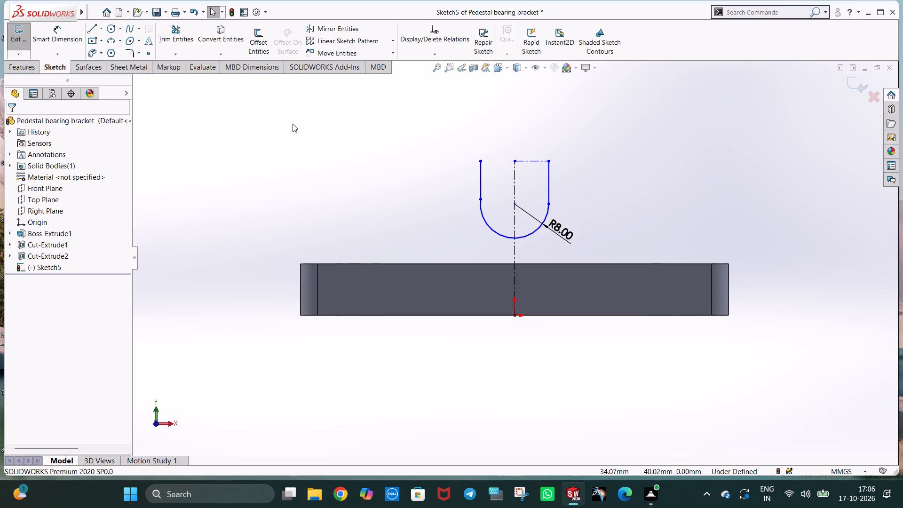
Draw a 12 mm horizontal line leftward from the slot's upper left end and a 24 mm vertical line down to the block's top edge.
click(88, 30)
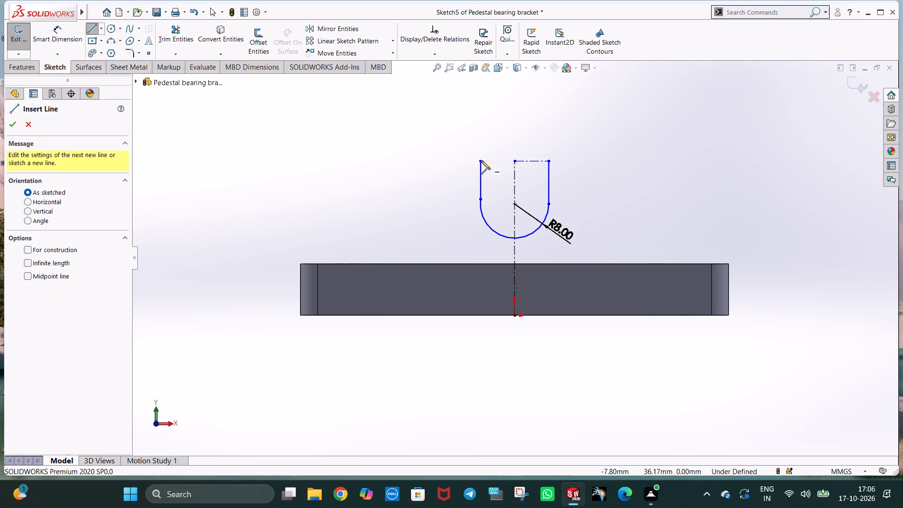
click(481, 160)
click(442, 160)
text(12)
key(Return)
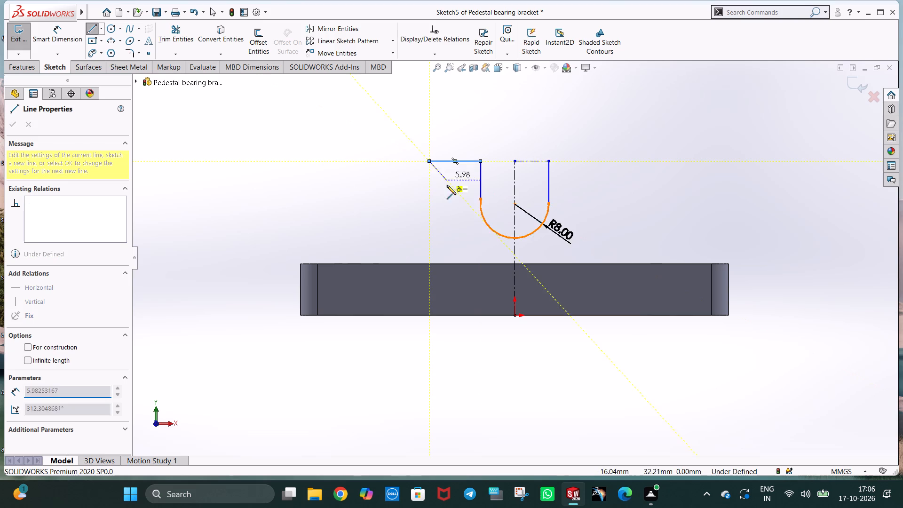
click(429, 263)
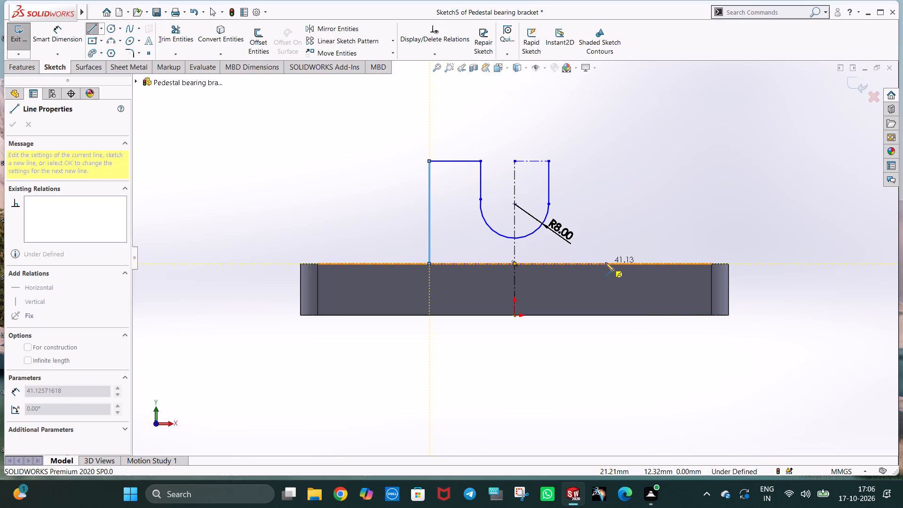
Close the profile with a 40 mm line along the block's top edge, a 24 mm vertical line up and a horizontal line back to the slot.
click(605, 262)
text(40)
key(Return)
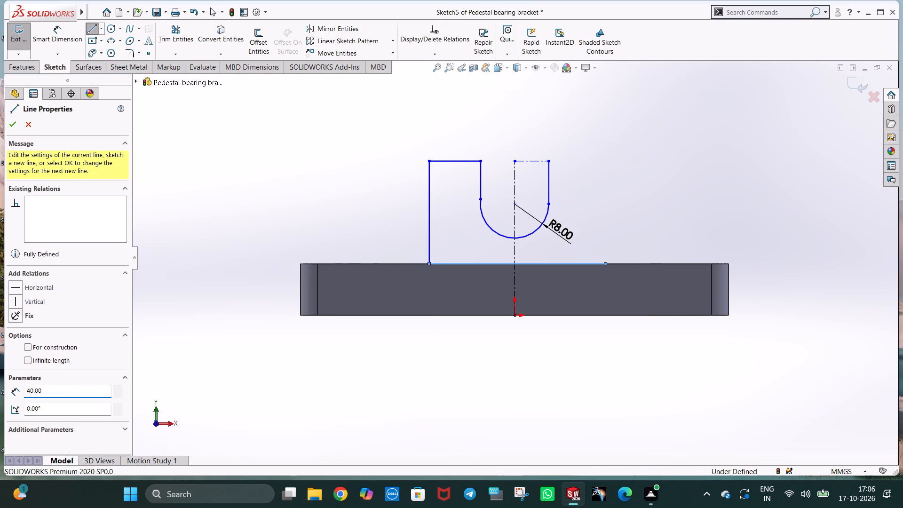
click(601, 160)
click(547, 159)
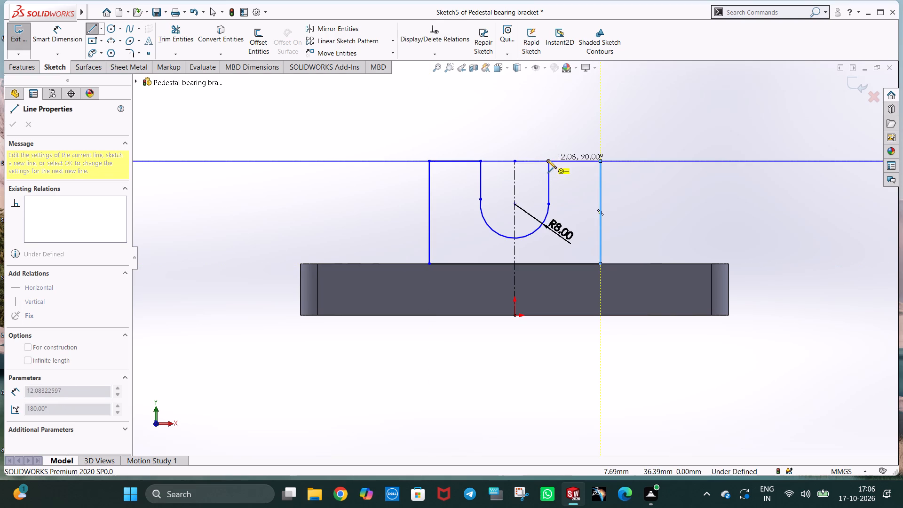
key(Escape)
key(Escape)
click(513, 136)
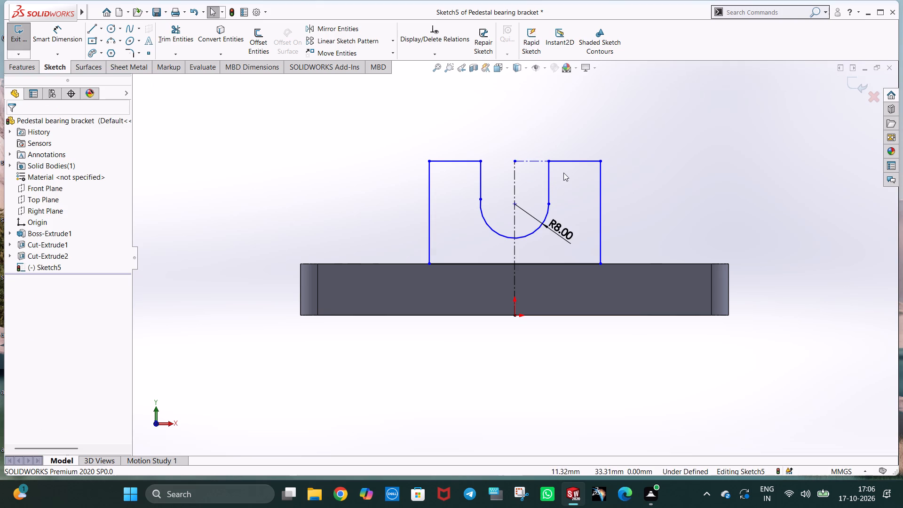
Dimension the top line of the upright's left shoulder, keeping its drawn length.
click(72, 32)
click(452, 162)
click(449, 142)
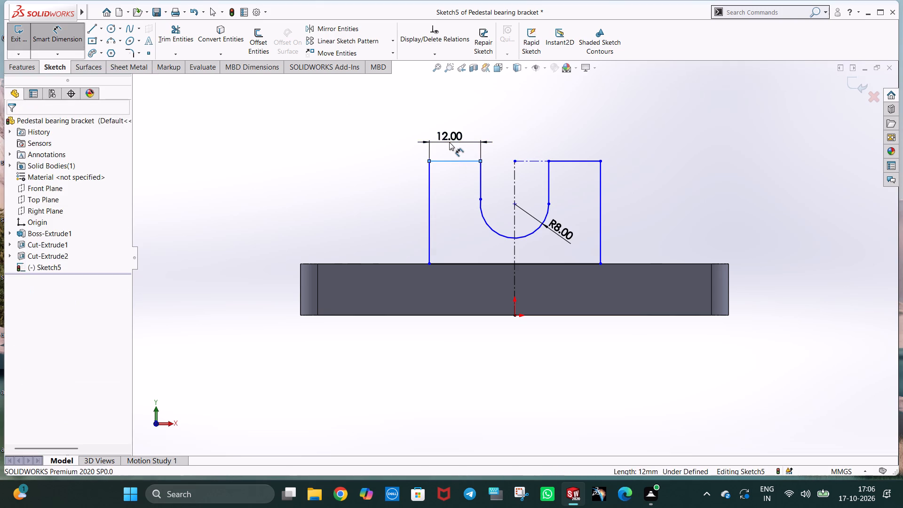
click(406, 129)
Dimension the upright's left vertical side and set its height to 36 mm.
click(407, 180)
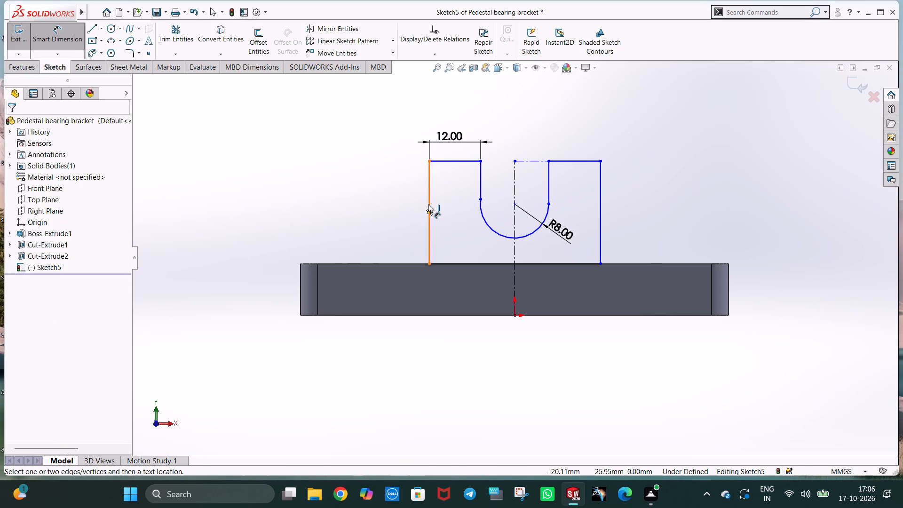
click(428, 204)
click(411, 205)
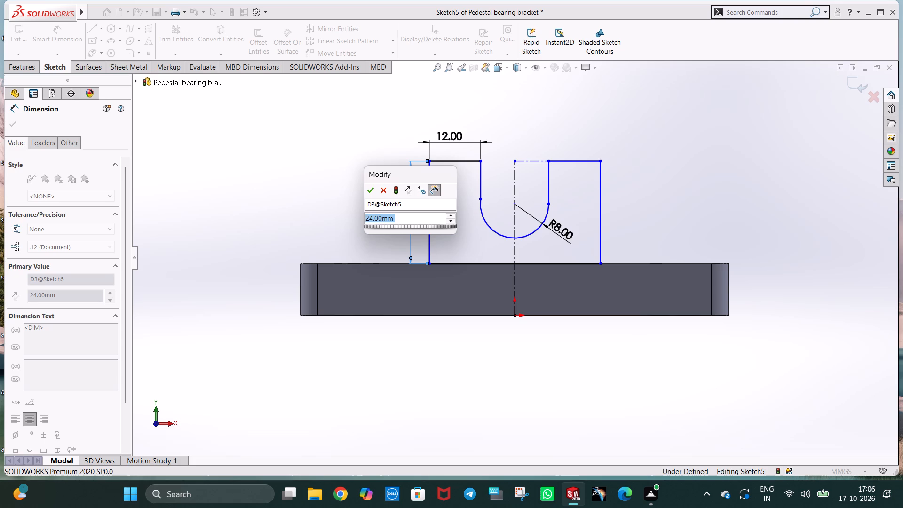
text(36)
key(Return)
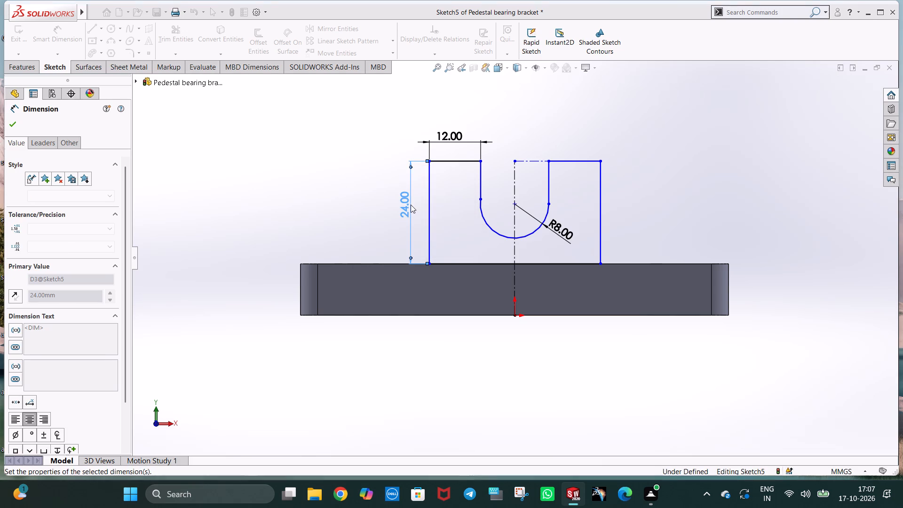
click(636, 153)
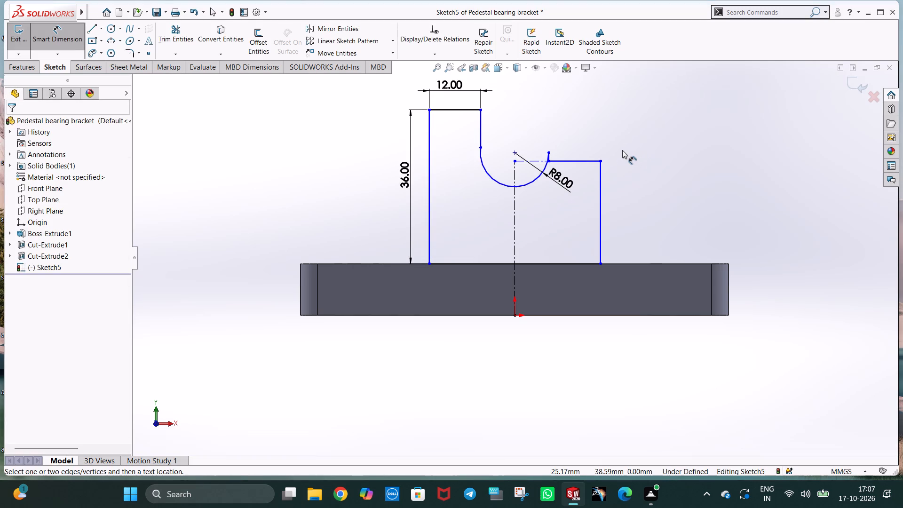
Delete the right shoulder's top line and the short vertical line left at the right end of the slot arc.
key(grave)
click(589, 158)
click(589, 160)
key(Delete)
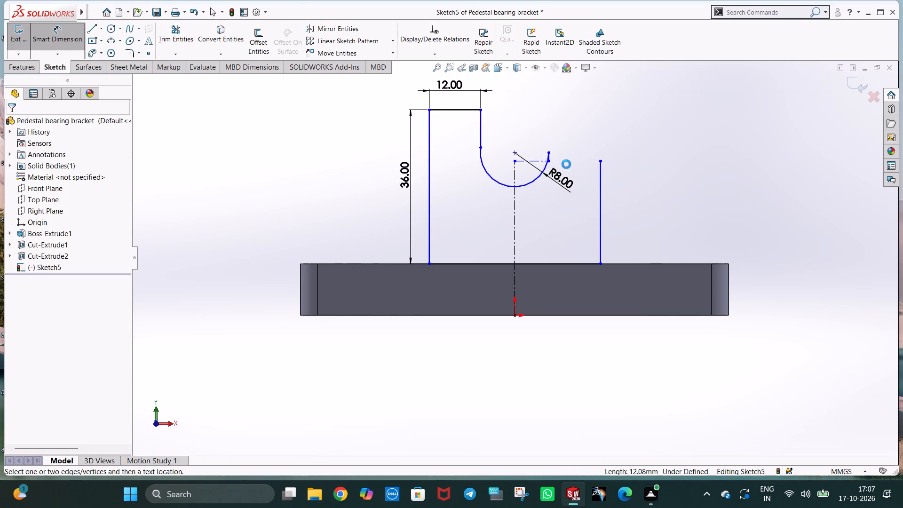
scroll(566, 164, down, 5)
click(525, 176)
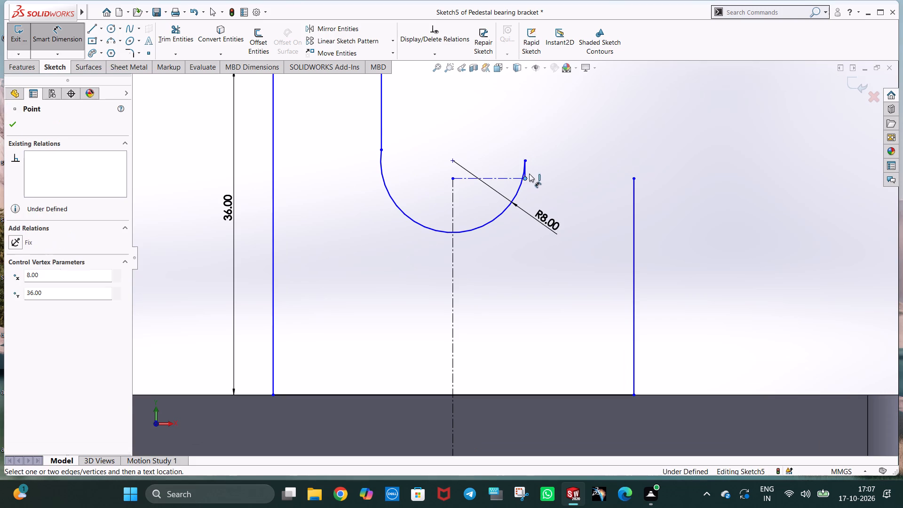
scroll(531, 171, down, 3)
click(517, 186)
key(Delete)
scroll(530, 178, up, 2)
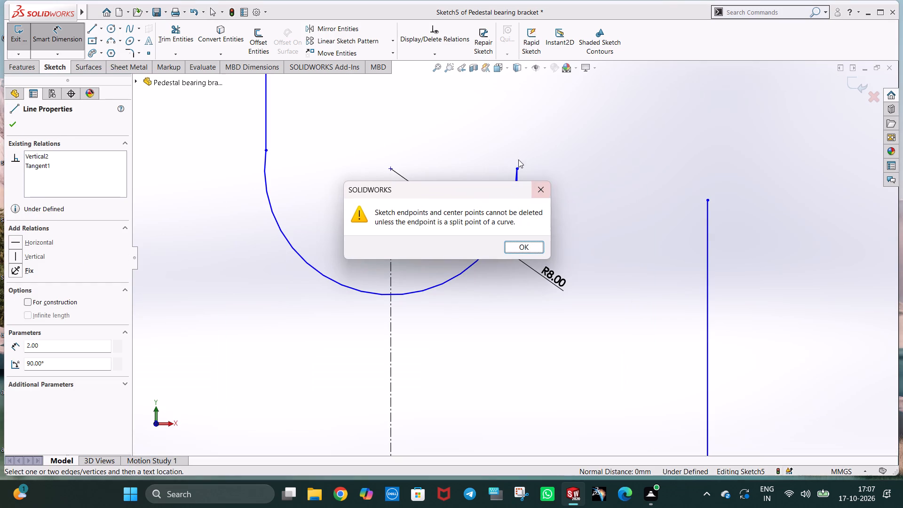
click(525, 243)
scroll(550, 213, up, 6)
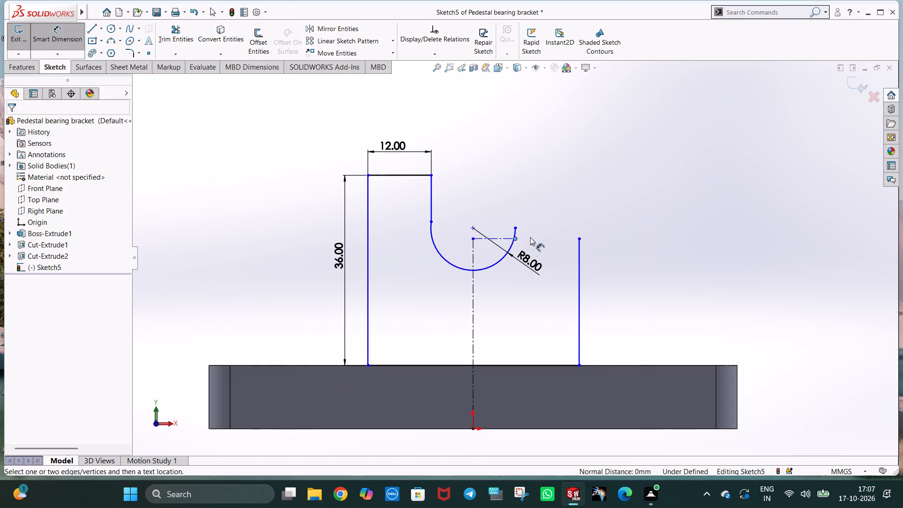
Delete the horizontal construction line running from the top of the vertical centreline toward the slot arc.
scroll(495, 241, down, 2)
scroll(510, 255, up, 1)
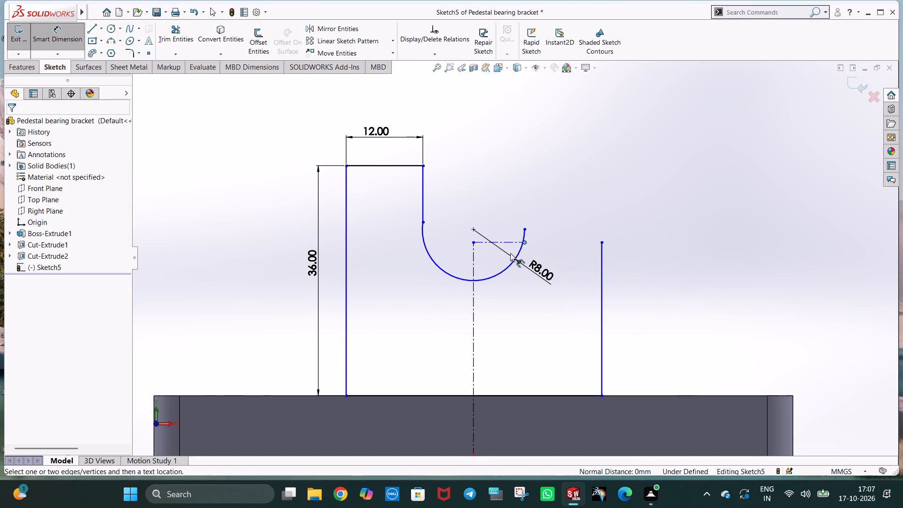
scroll(489, 200, up, 1)
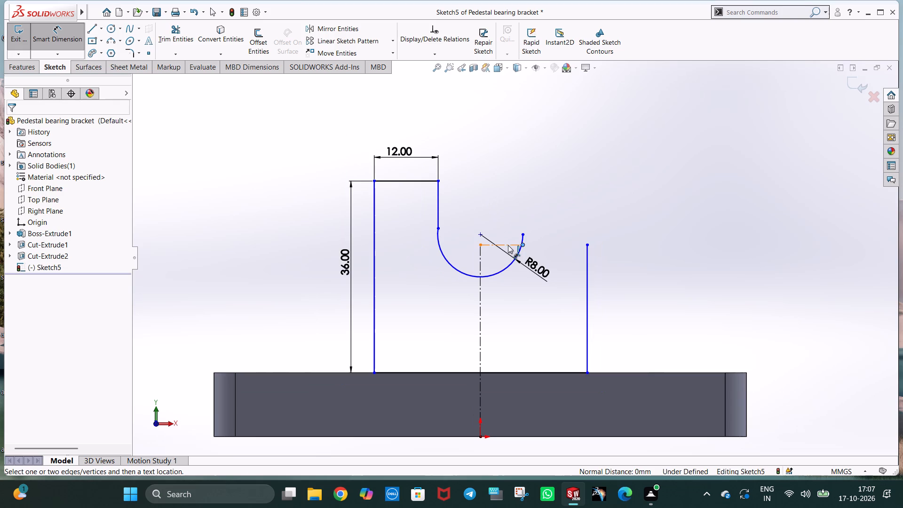
click(508, 245)
key(Delete)
click(535, 194)
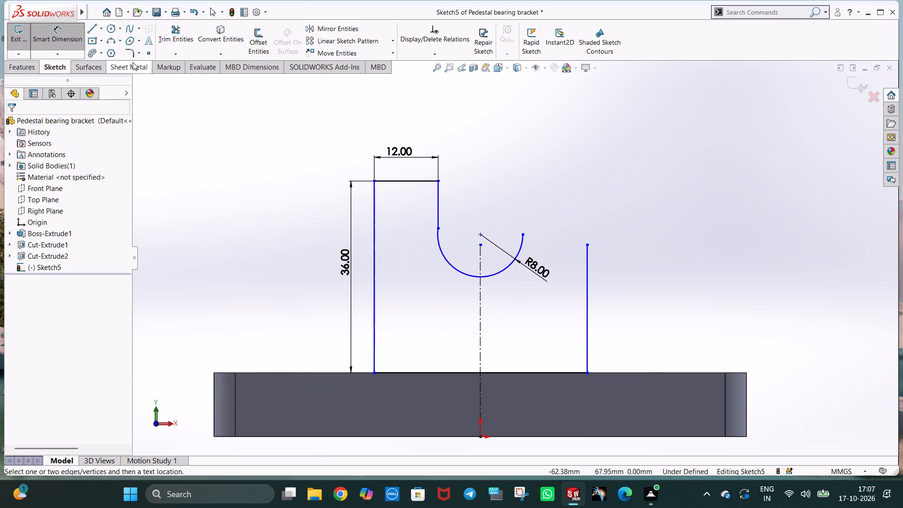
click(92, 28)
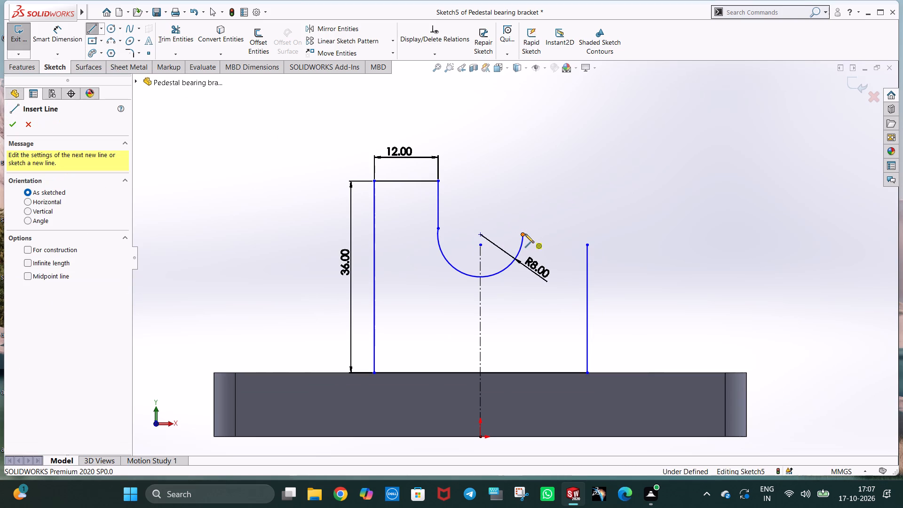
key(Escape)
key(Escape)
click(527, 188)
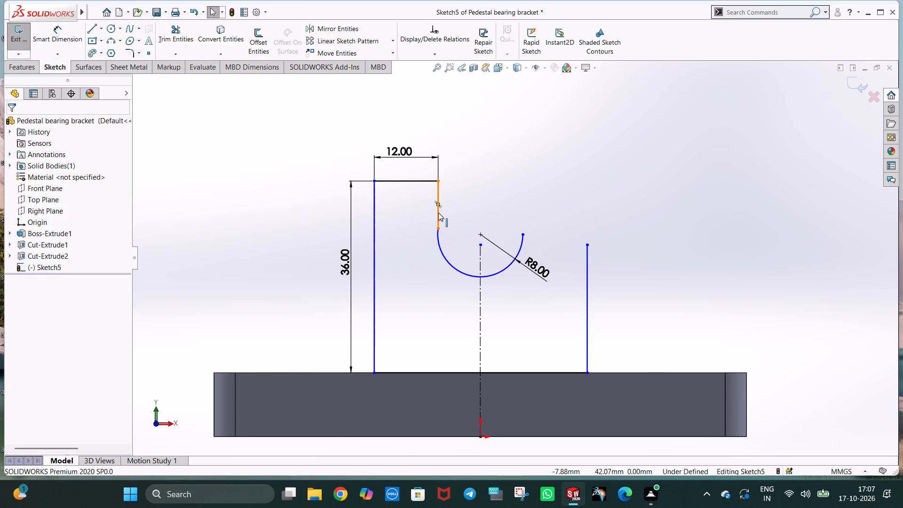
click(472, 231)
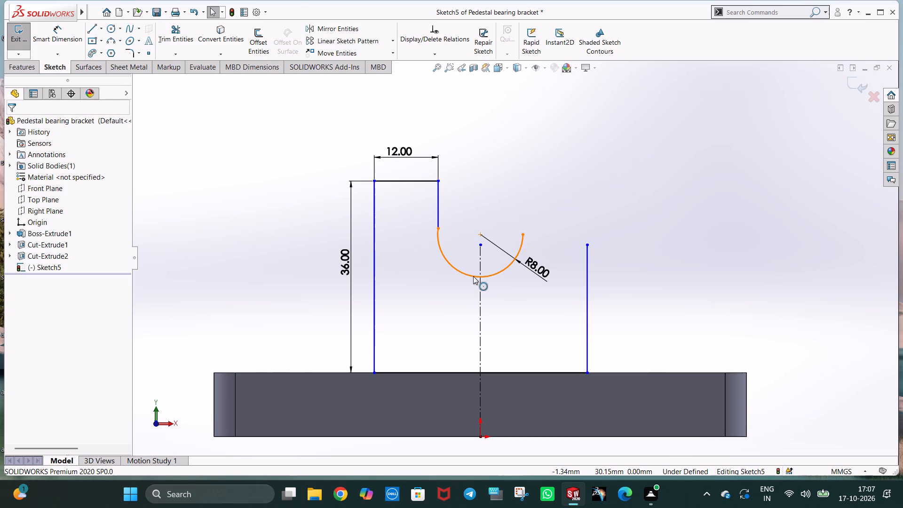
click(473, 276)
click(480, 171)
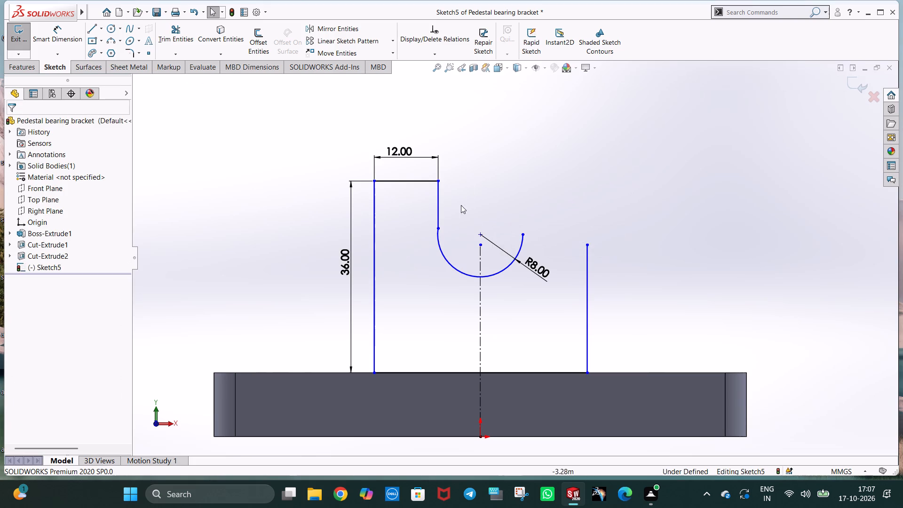
Add a Horizontal relation between the slot arc's centre point and its left end point.
ctrl+click(482, 235)
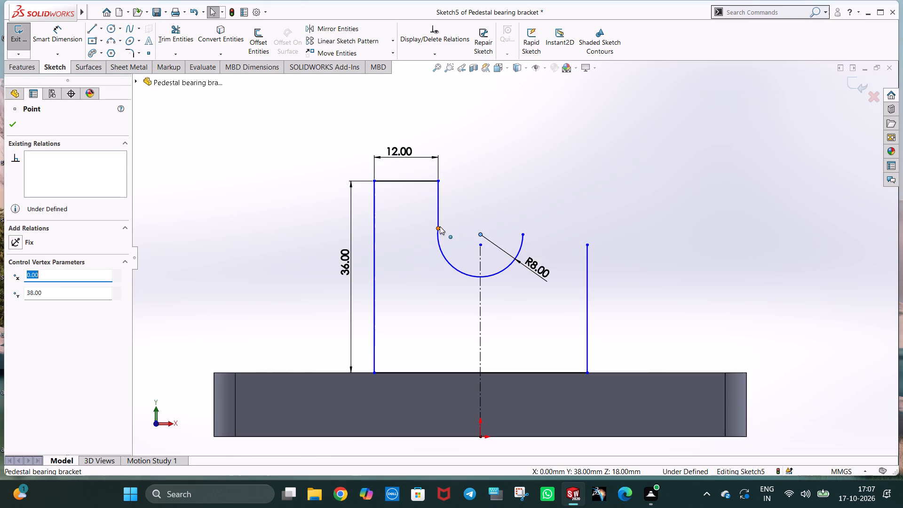
ctrl+click(440, 226)
ctrl+click(47, 292)
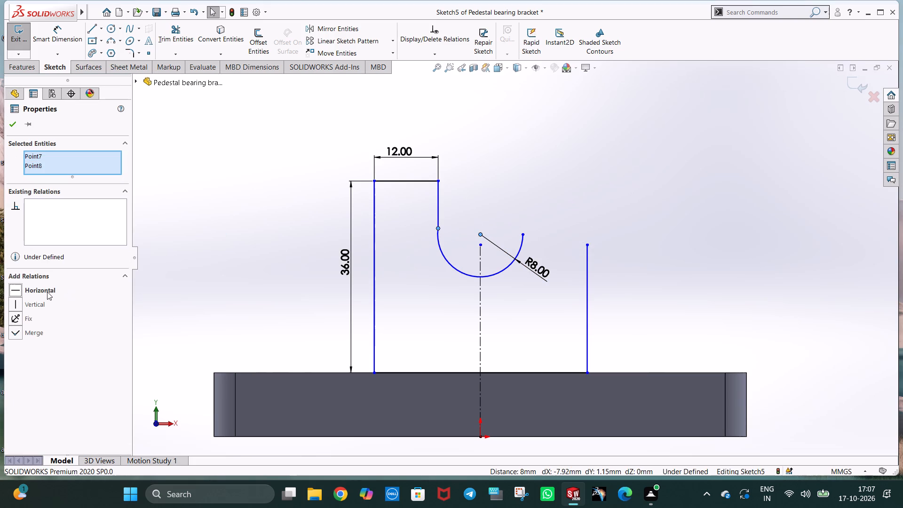
click(468, 173)
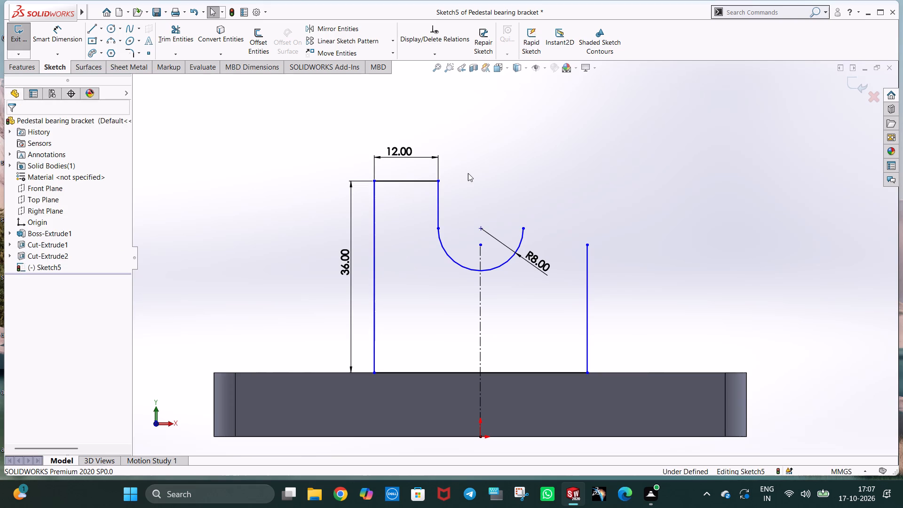
Draw a vertical line about 9 mm up from the arc's right end, then 12 mm horizontally outward and 12 mm down to the existing right side.
click(89, 31)
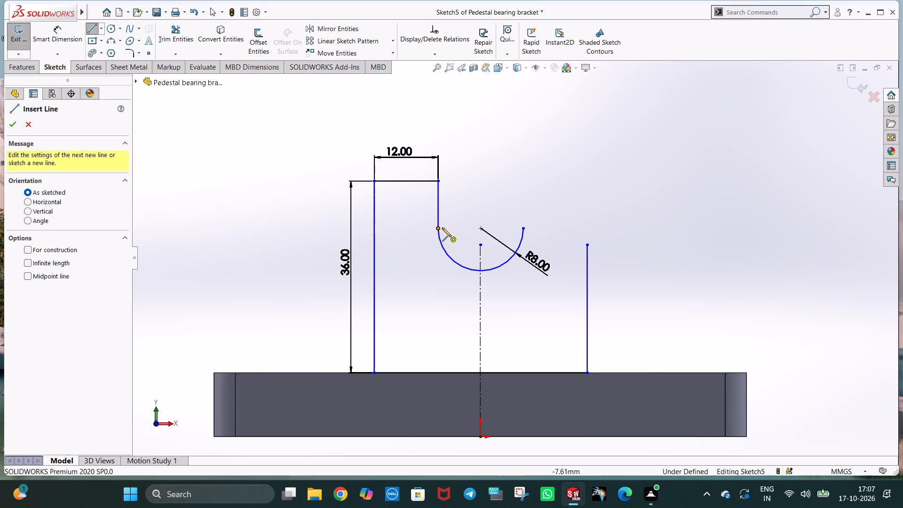
click(523, 227)
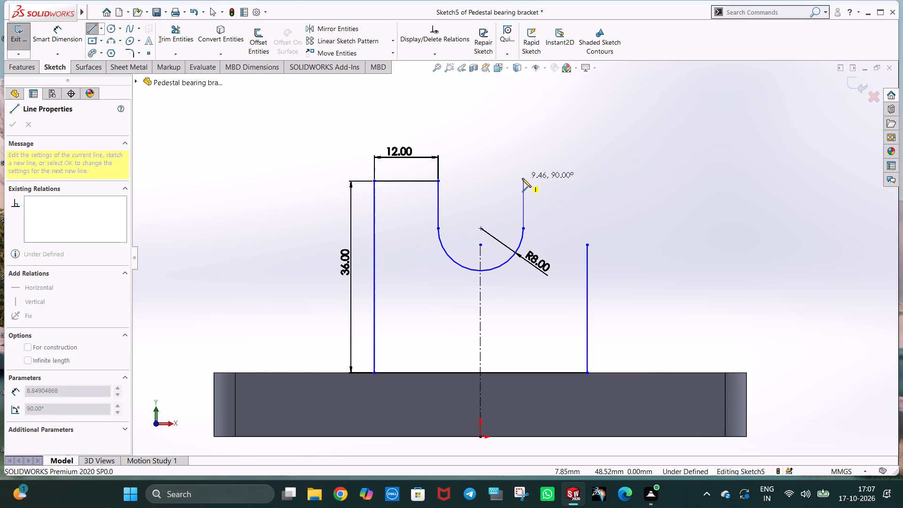
click(521, 179)
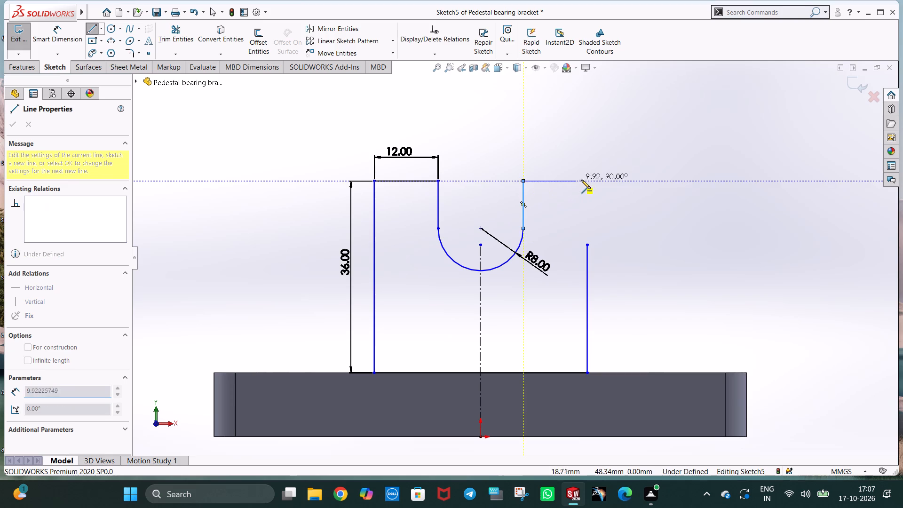
click(587, 182)
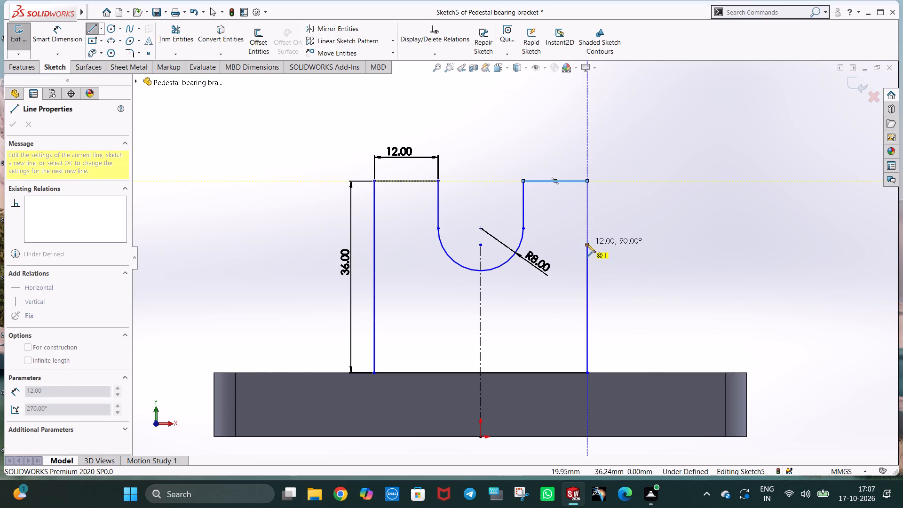
click(586, 244)
key(Escape)
key(Escape)
click(601, 260)
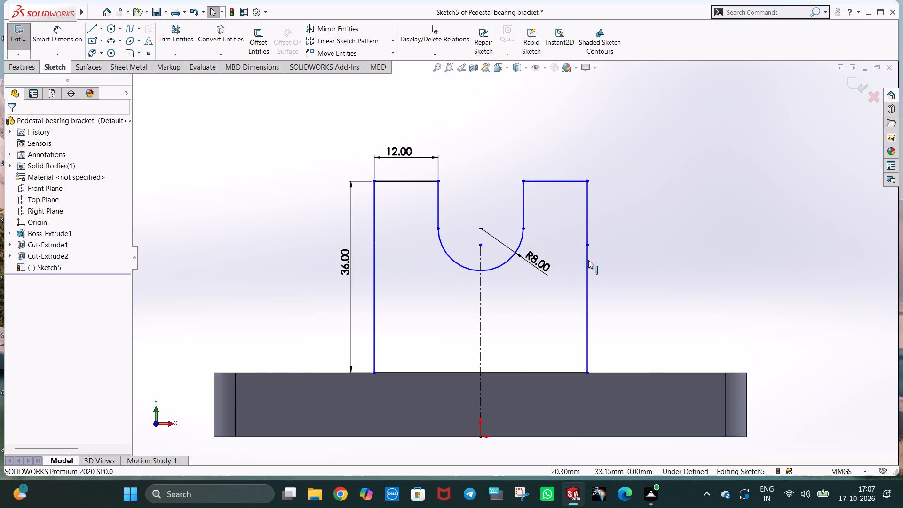
Replace the two stacked right-side segments with a single 36 mm vertical line from the right shoulder to the block's top edge.
click(588, 260)
key(Delete)
click(587, 211)
key(Delete)
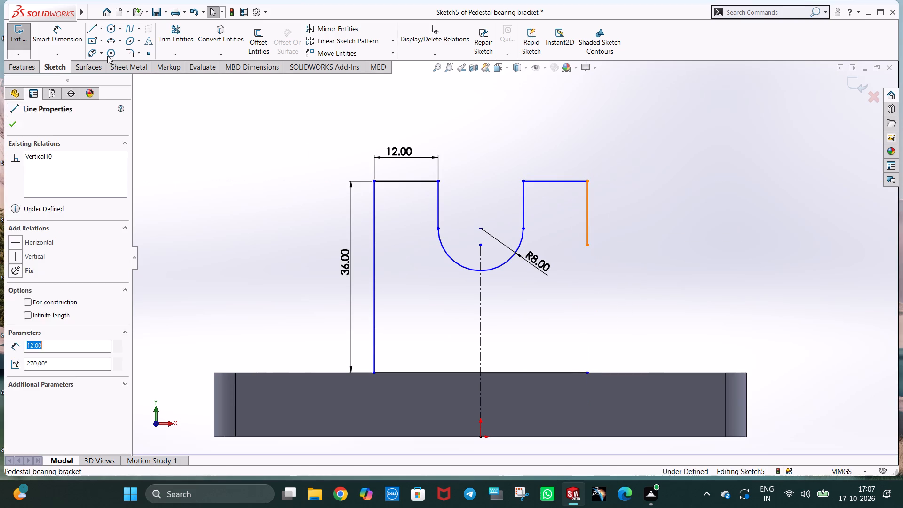
click(92, 25)
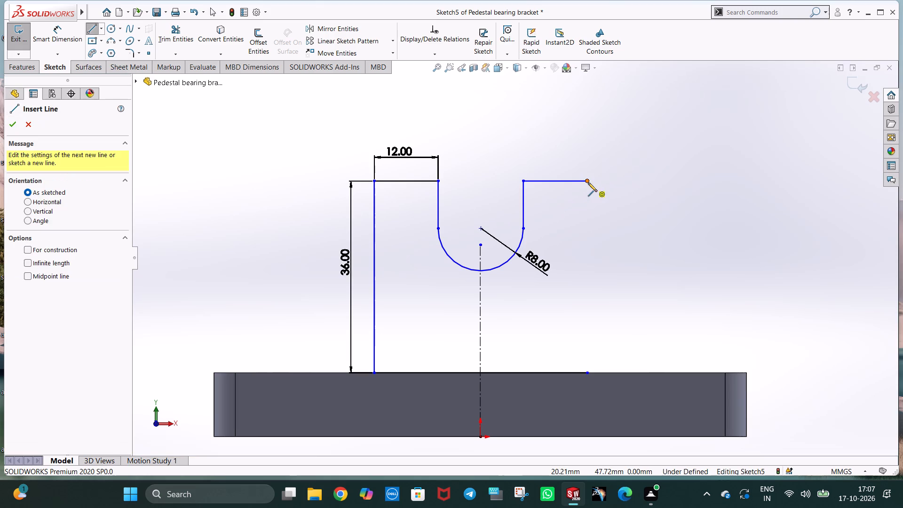
click(588, 183)
click(587, 373)
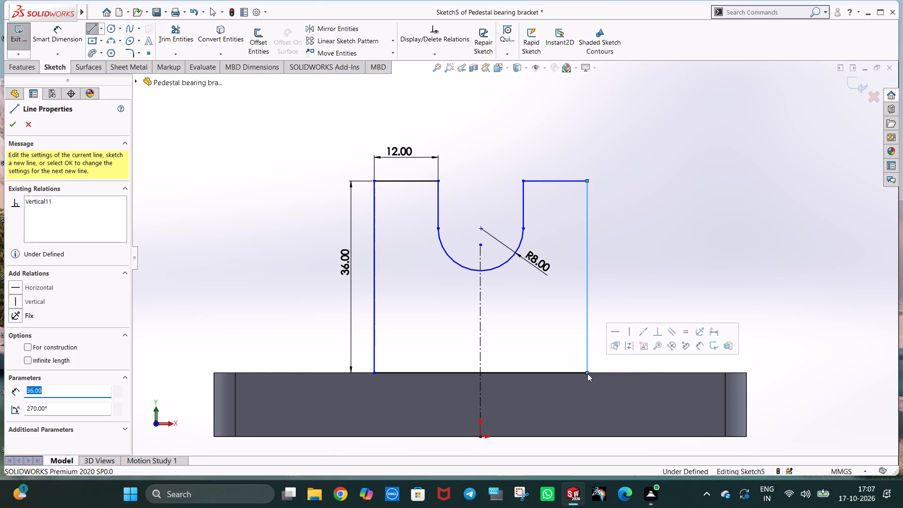
key(Escape)
key(Escape)
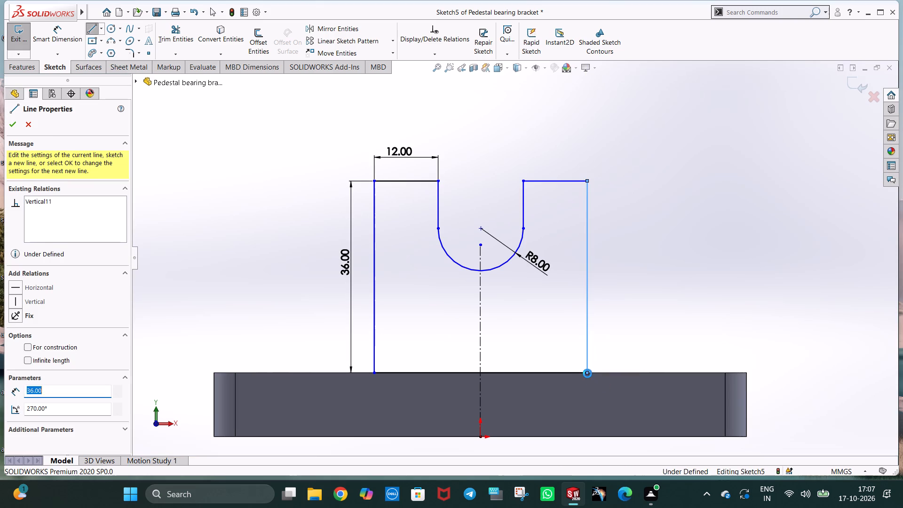
Dimension the slot's left vertical line, keeping its drawn length.
click(69, 30)
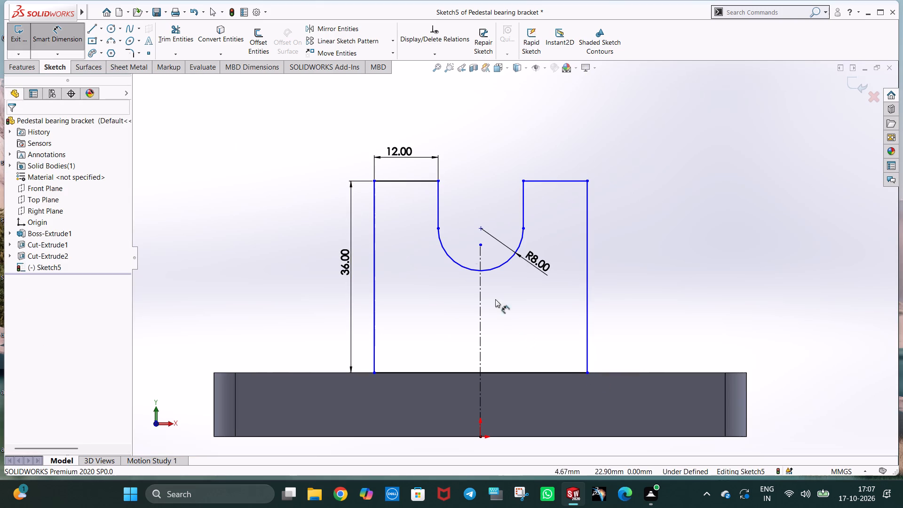
click(437, 207)
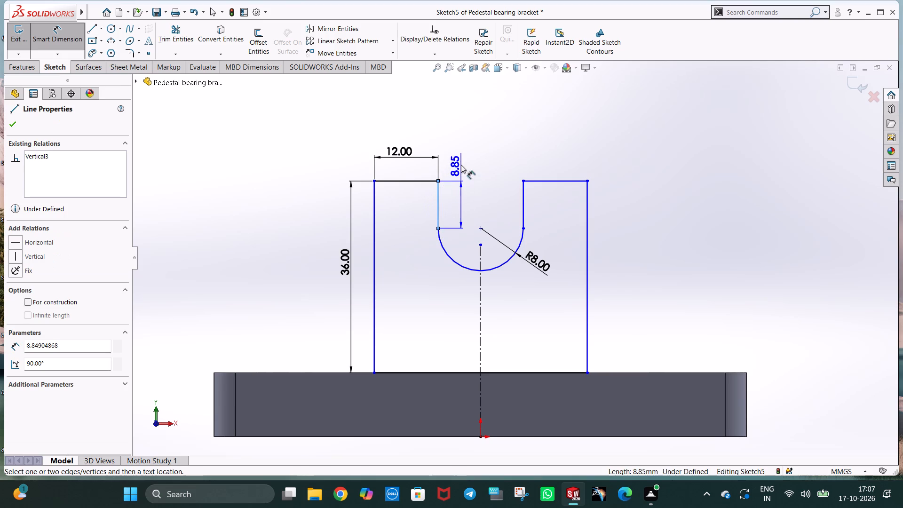
click(461, 165)
click(417, 149)
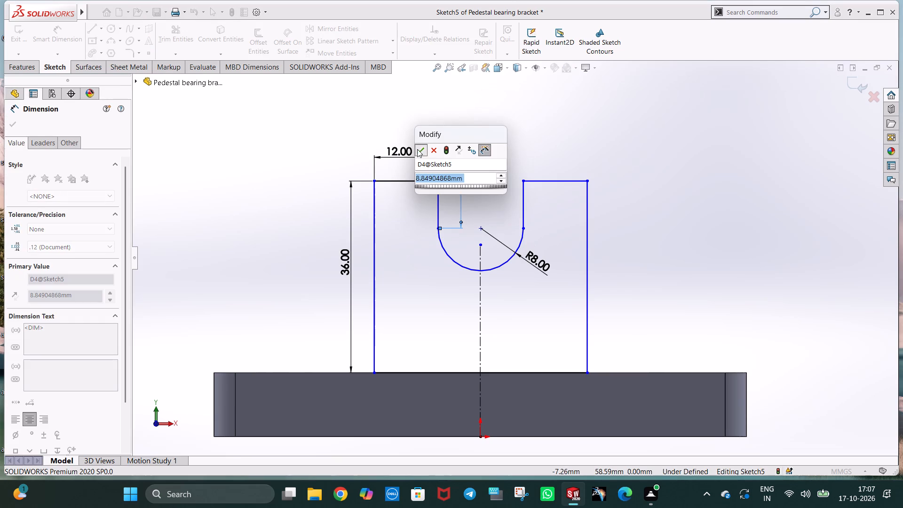
click(612, 221)
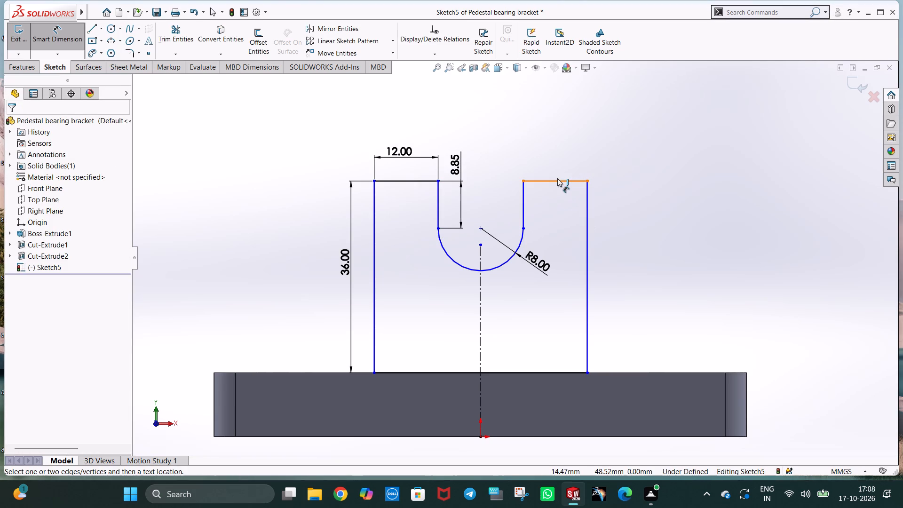
Dimension the right shoulder's top line and the upright's bottom line, keeping their drawn lengths.
click(557, 178)
click(549, 155)
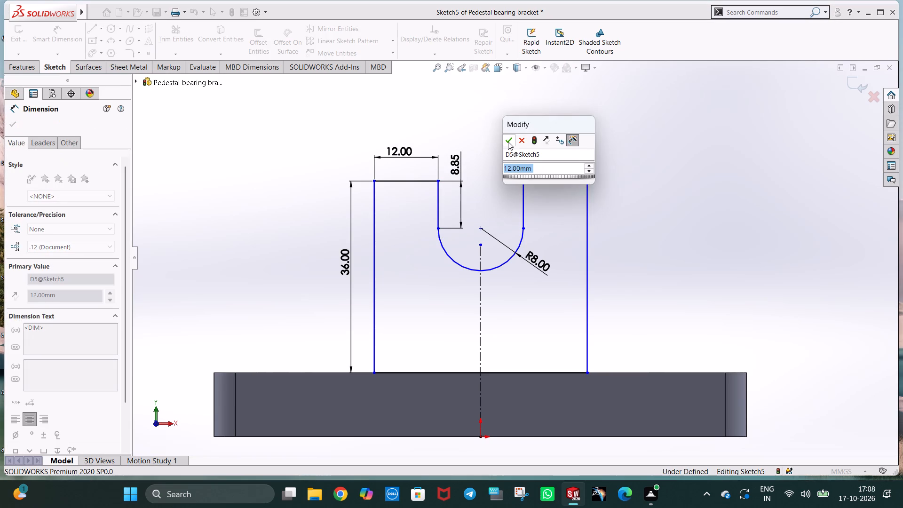
click(508, 142)
click(640, 222)
click(523, 372)
click(505, 338)
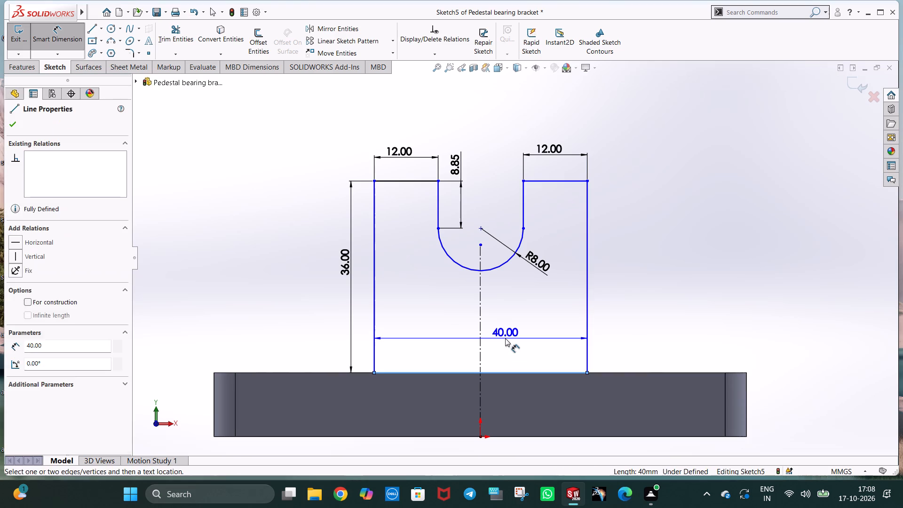
click(465, 321)
click(641, 291)
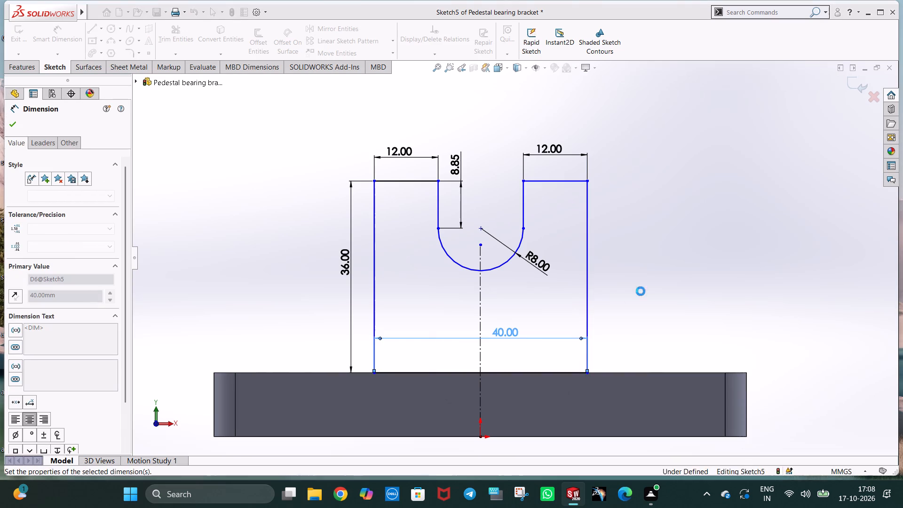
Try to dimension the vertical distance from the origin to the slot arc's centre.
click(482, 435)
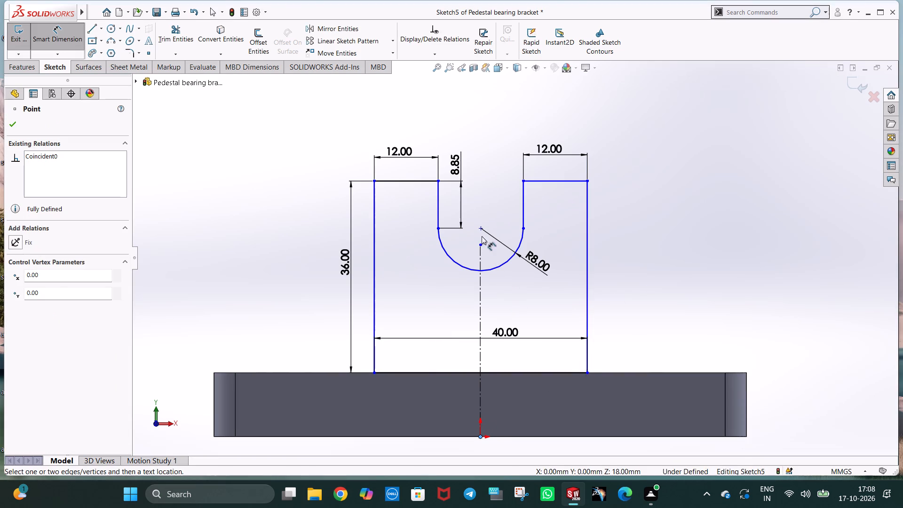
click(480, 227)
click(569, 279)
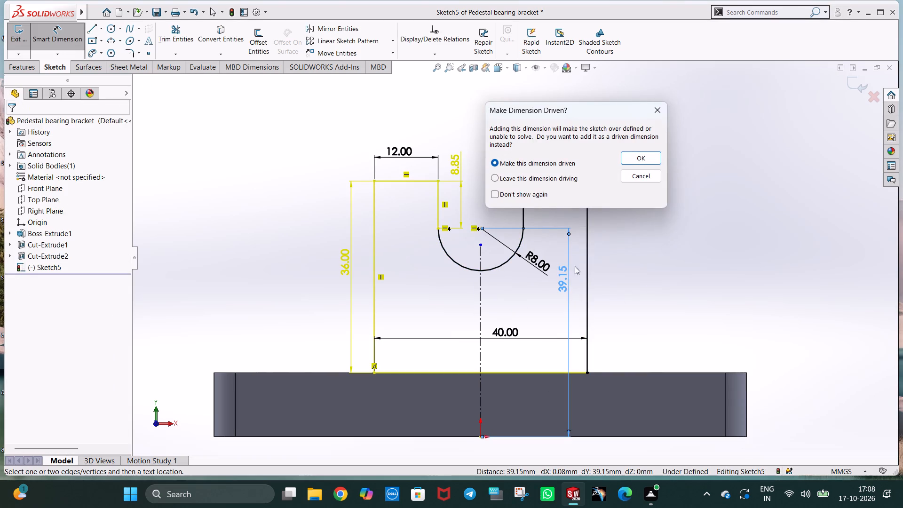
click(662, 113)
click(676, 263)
Dimension the upright's right vertical side, keeping its drawn length.
click(584, 291)
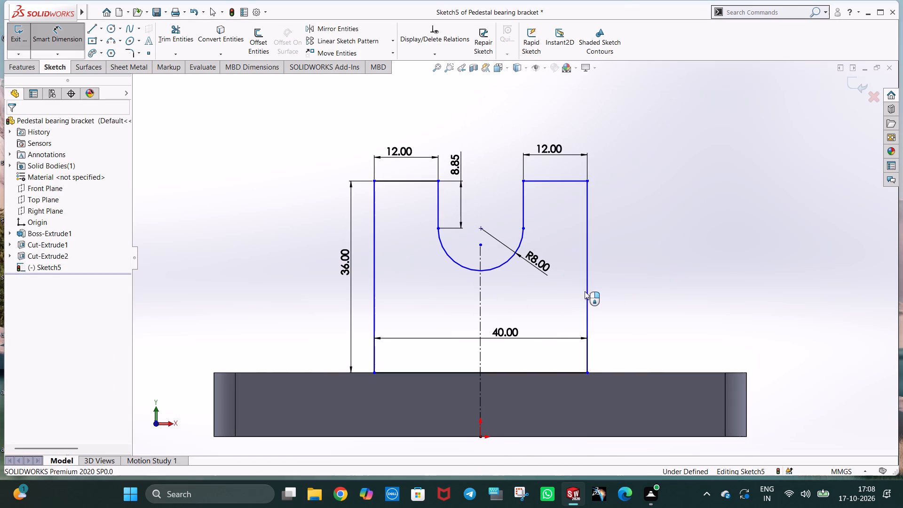
click(587, 289)
click(605, 277)
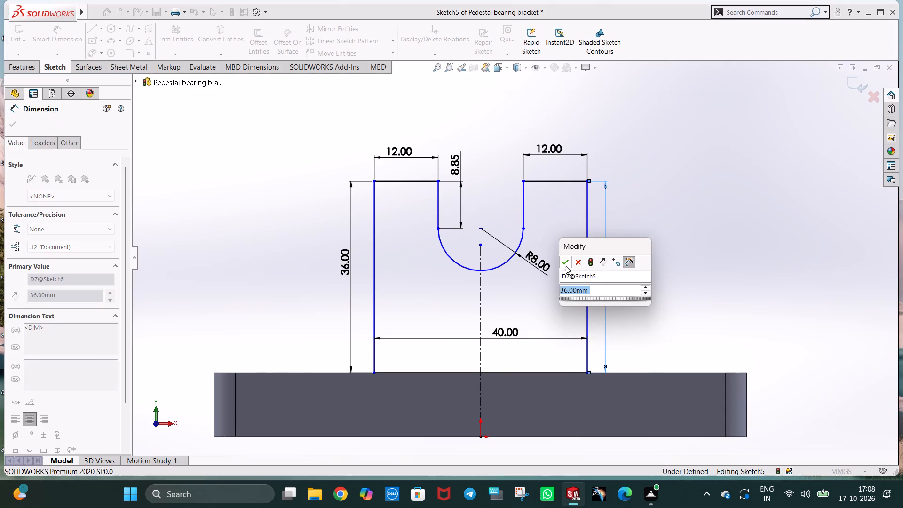
click(566, 266)
click(682, 260)
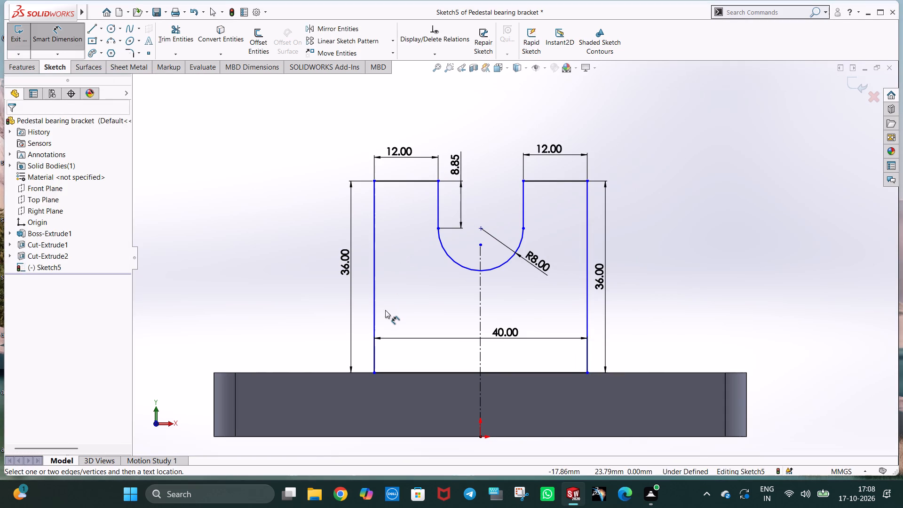
Dimension the upright's left side to the vertical centreline and set the distance to 20 mm.
click(415, 374)
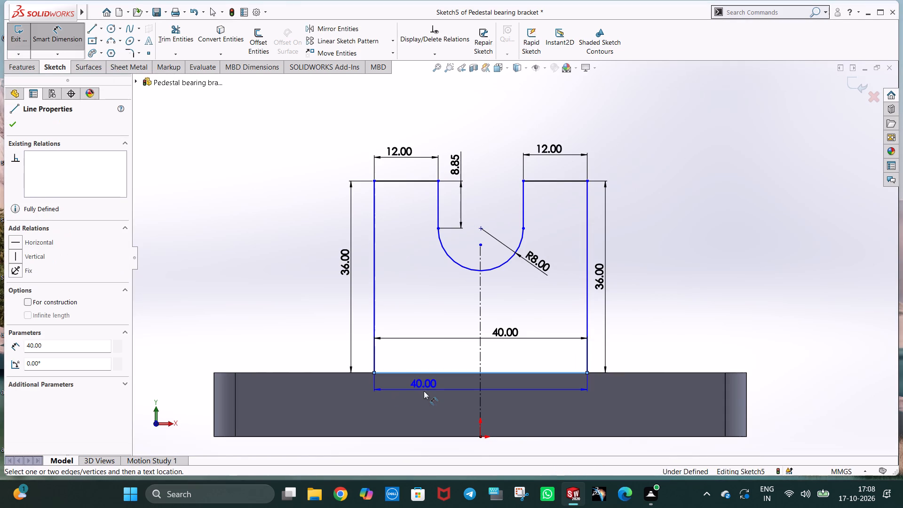
key(Escape)
click(480, 357)
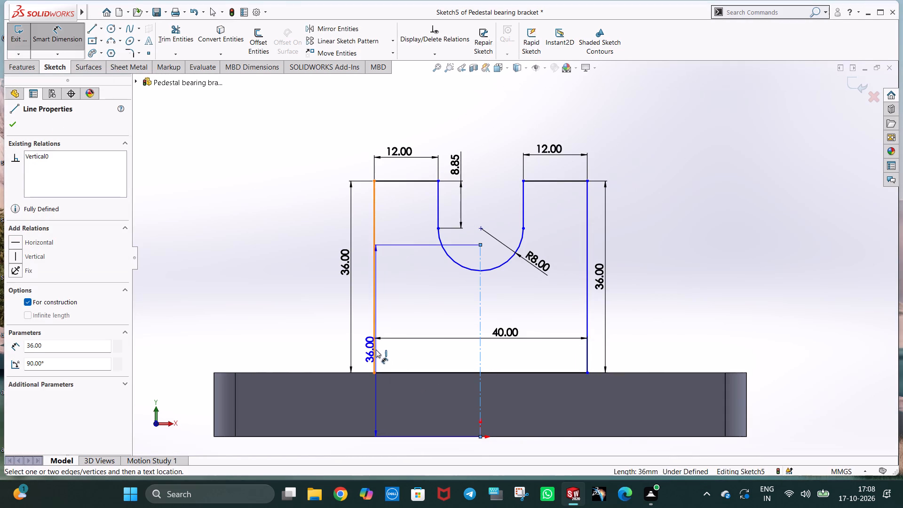
click(376, 349)
click(410, 350)
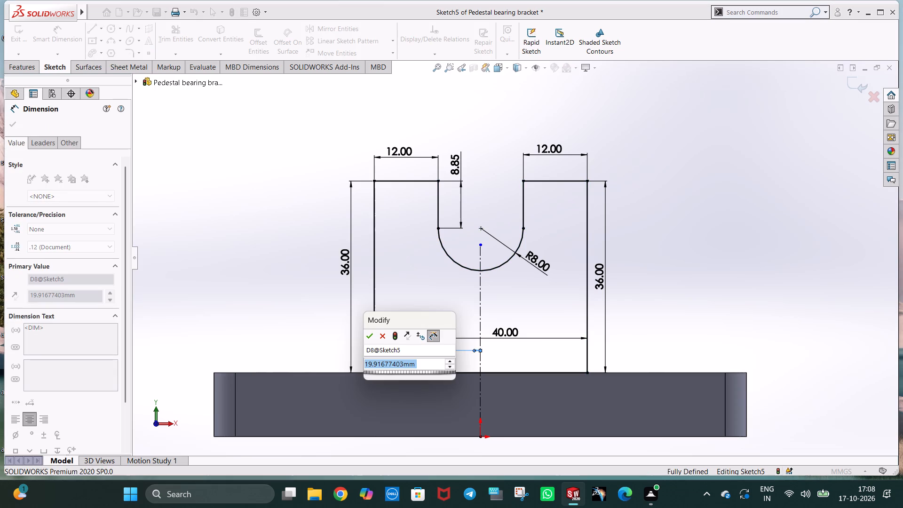
text(20)
key(Return)
click(650, 305)
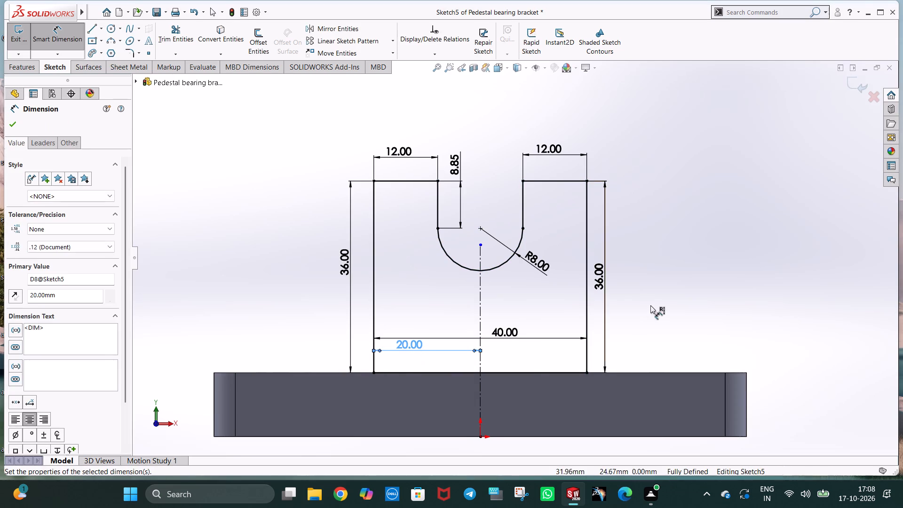
click(639, 262)
key(Escape)
key(Escape)
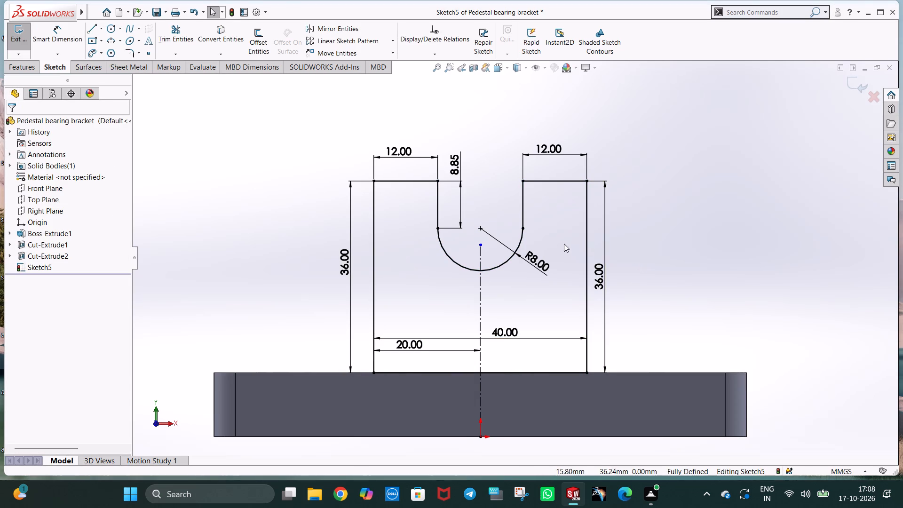
click(638, 245)
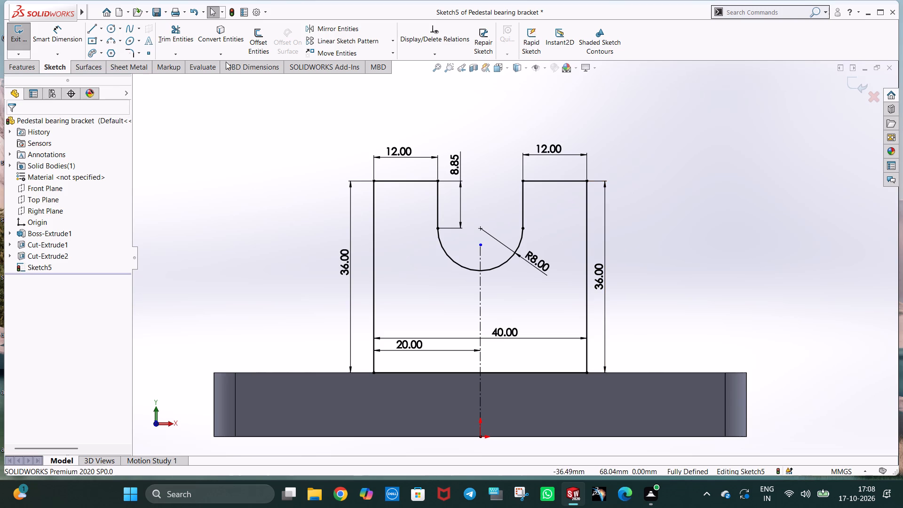
Extrude the U-slotted upright profile 34 mm in the reversed direction, back over the base.
click(32, 67)
scroll(453, 334, up, 1)
middle_drag(461, 340, 482, 361)
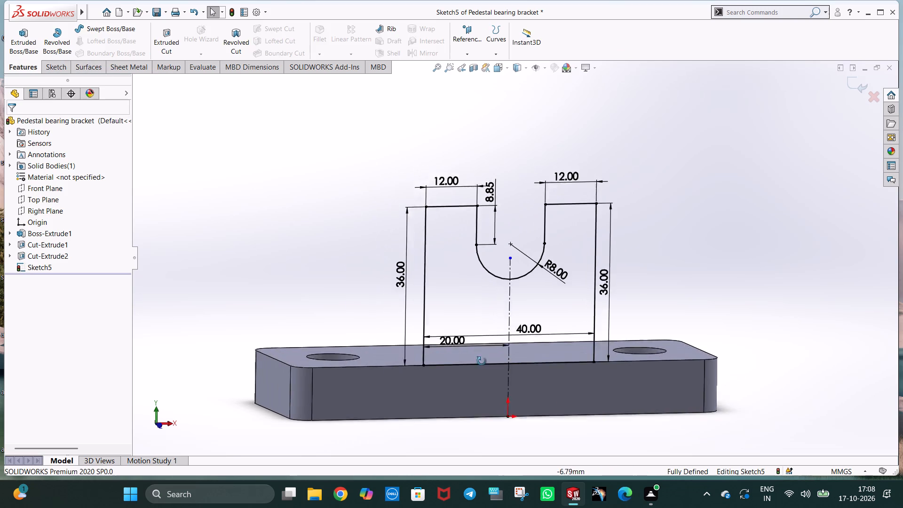
middle_drag(482, 361, 492, 377)
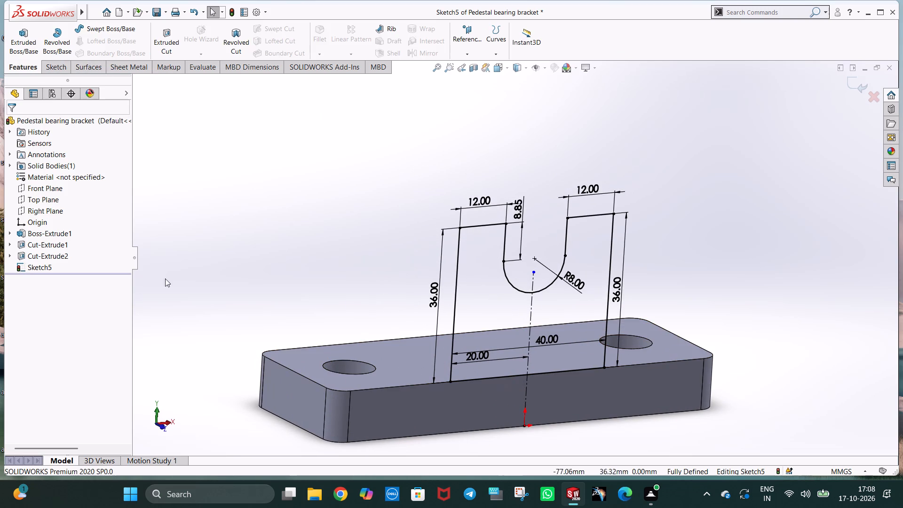
click(22, 34)
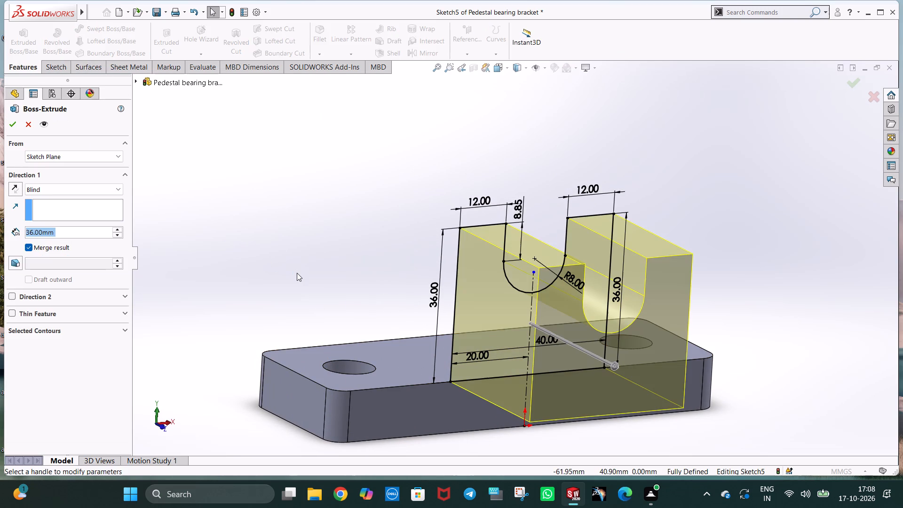
click(13, 188)
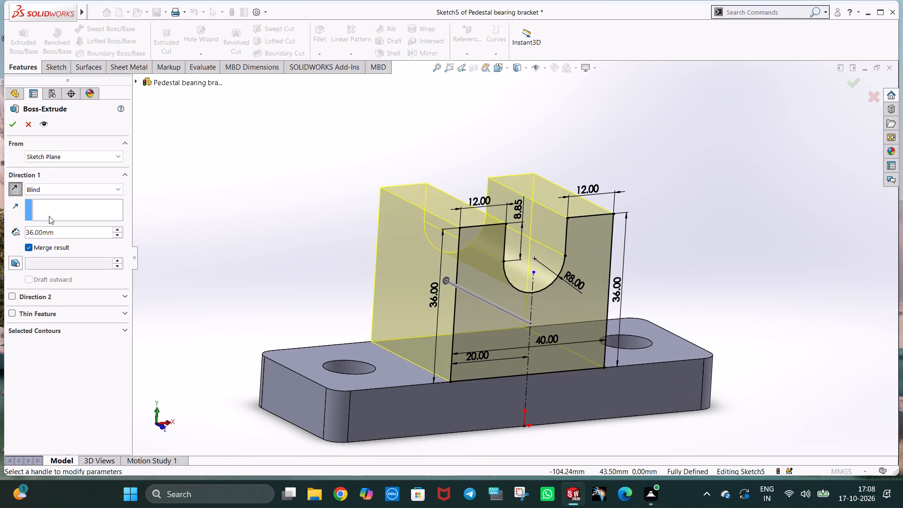
middle_drag(240, 262, 286, 301)
drag(72, 232, 28, 230)
key(4)
key(Return)
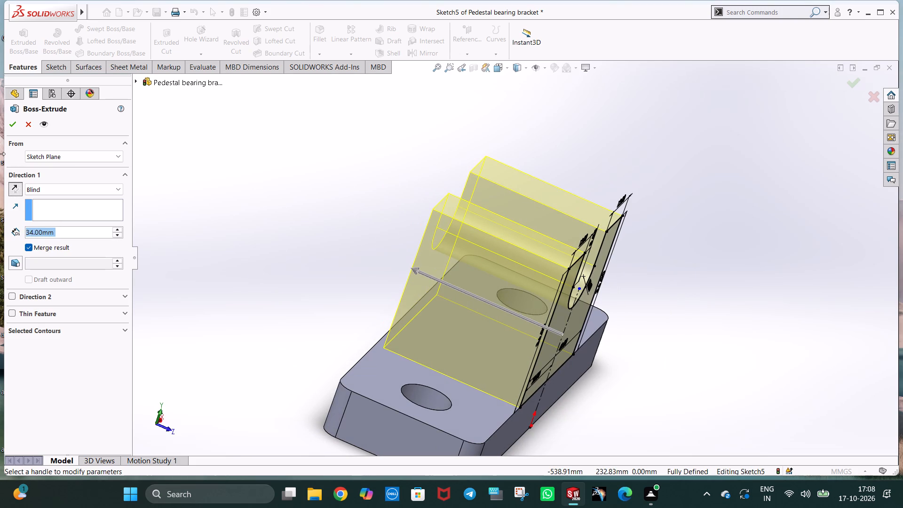
click(12, 127)
Start a sketch on the upright's left side face and draw an 8 mm line along its top edge from the back corner.
middle_drag(637, 279, 601, 267)
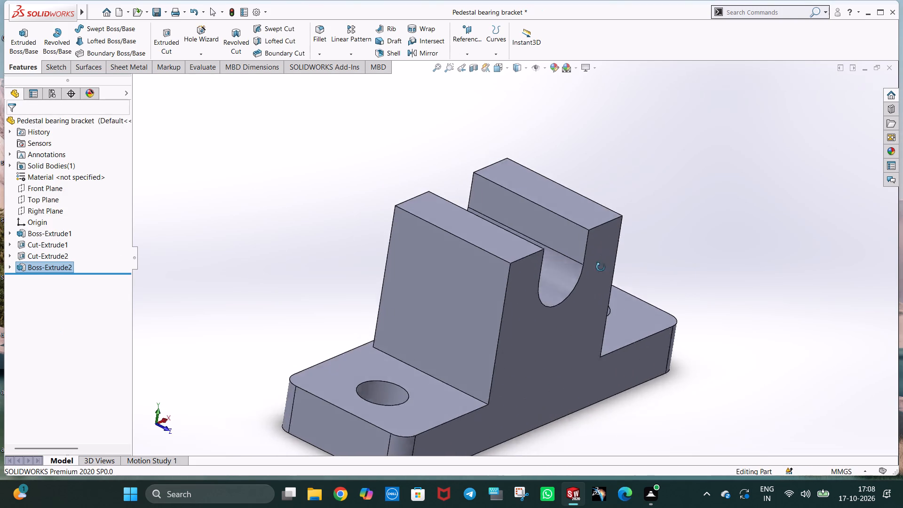
middle_drag(601, 267, 589, 246)
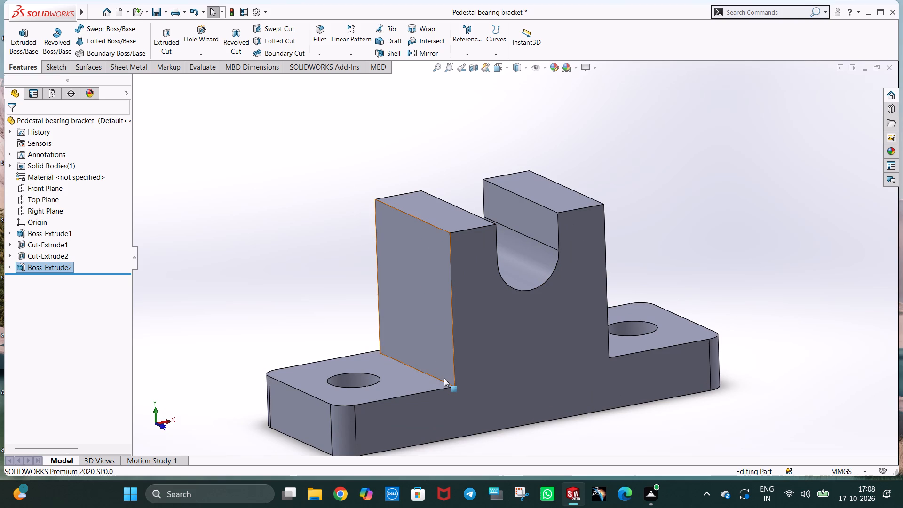
middle_click(427, 221)
key(ctrl+3)
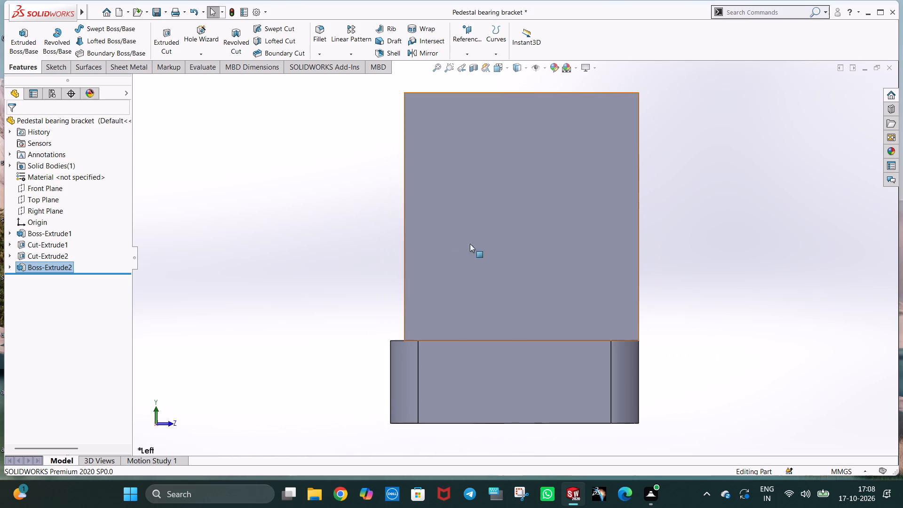
right_click(484, 238)
click(507, 224)
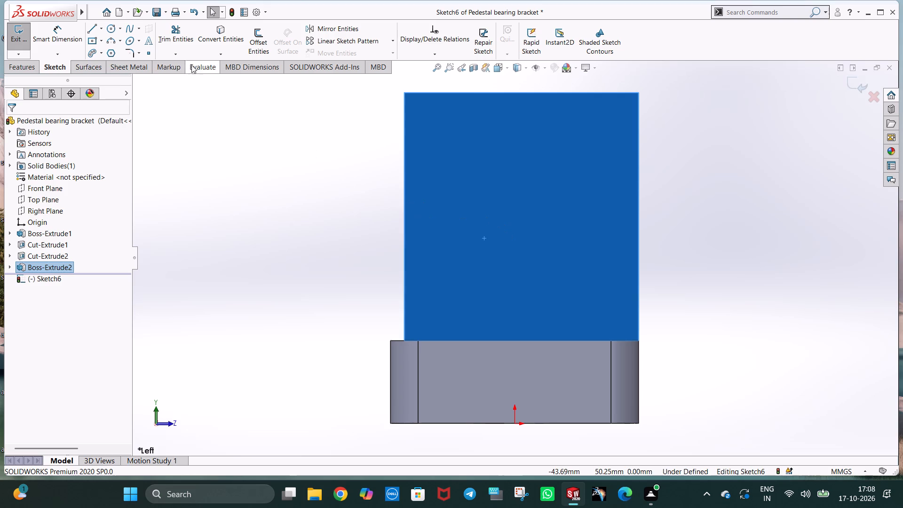
click(93, 29)
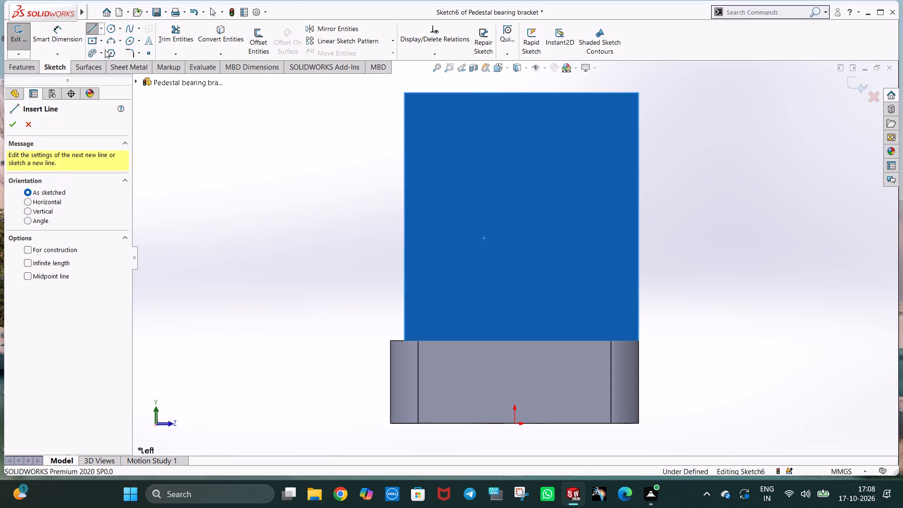
click(405, 93)
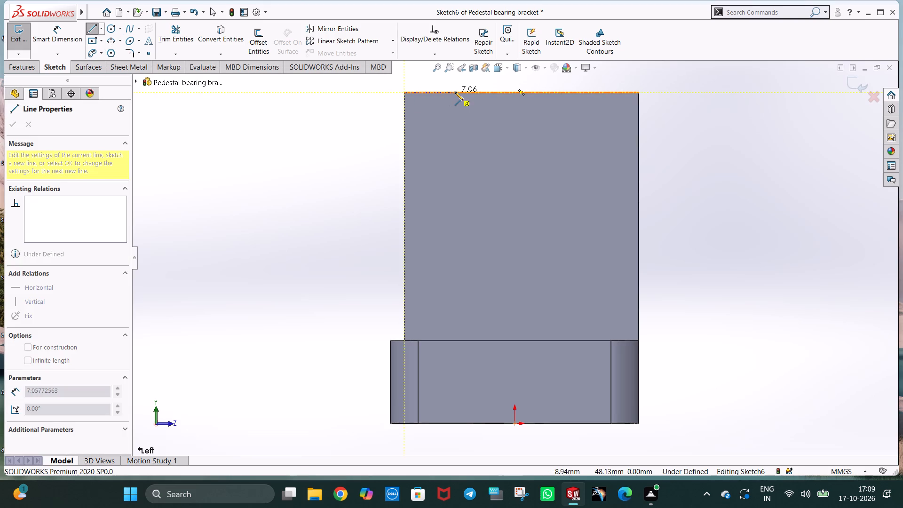
click(455, 92)
key(8)
key(Return)
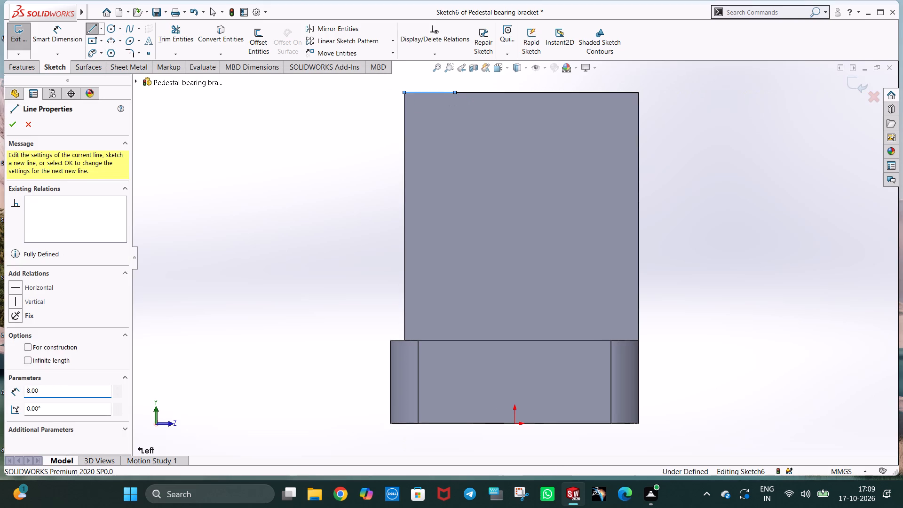
Close a triangle with a sloping line about 43 mm down to the upright's bottom edge, a 36 mm vertical line up, and a horizontal line back.
click(622, 340)
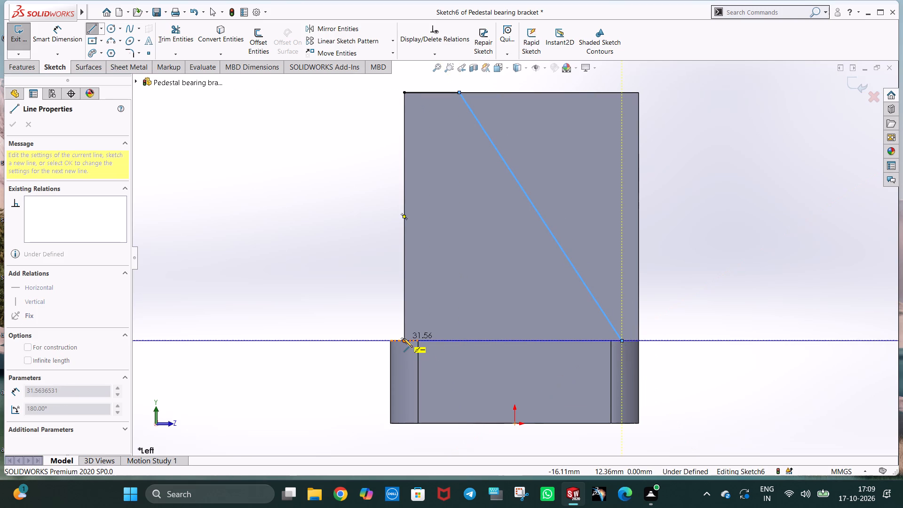
click(621, 92)
click(458, 91)
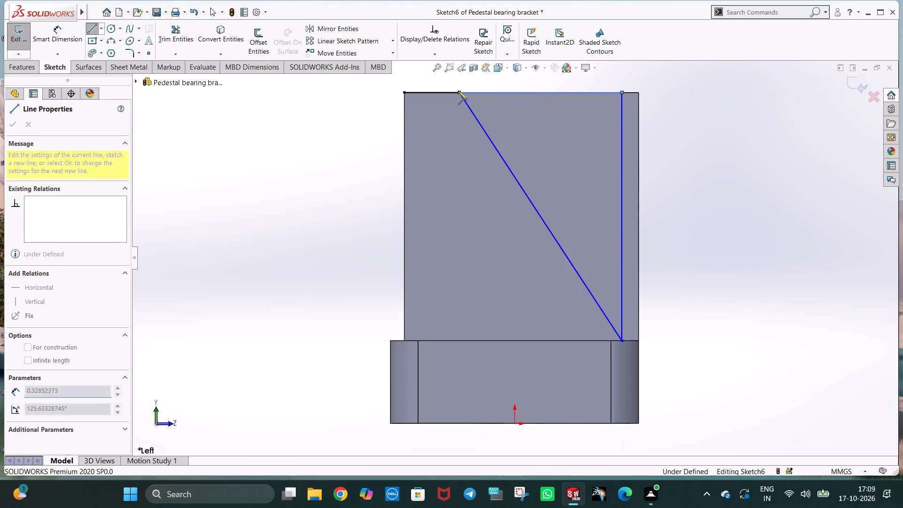
key(Escape)
Delete the 8 mm line at the back of the upright's top edge.
click(440, 92)
key(Delete)
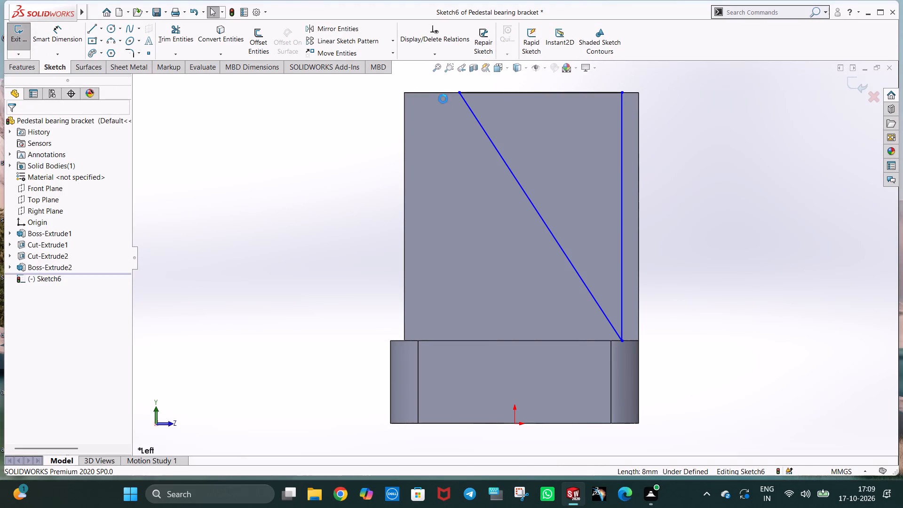
click(698, 218)
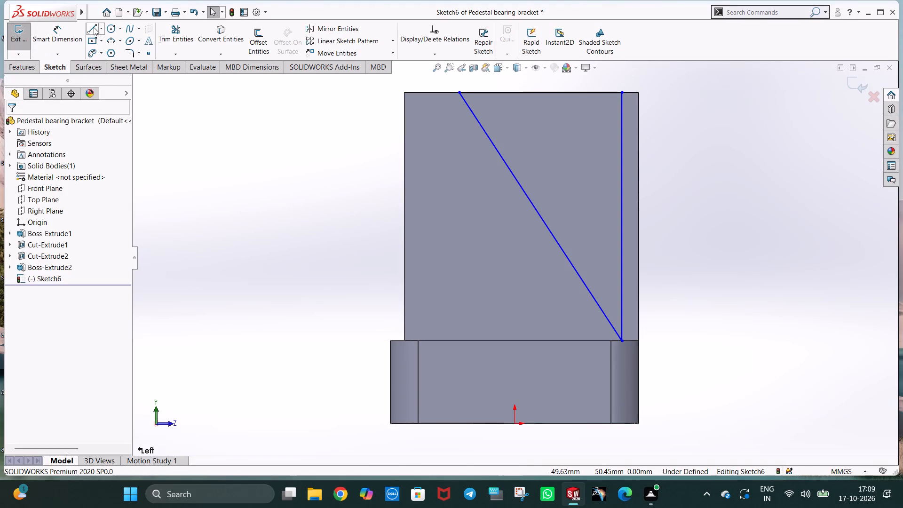
Draw a vertical helper line about 9.6 mm down the upright's front edge from its top front corner.
click(92, 28)
click(638, 93)
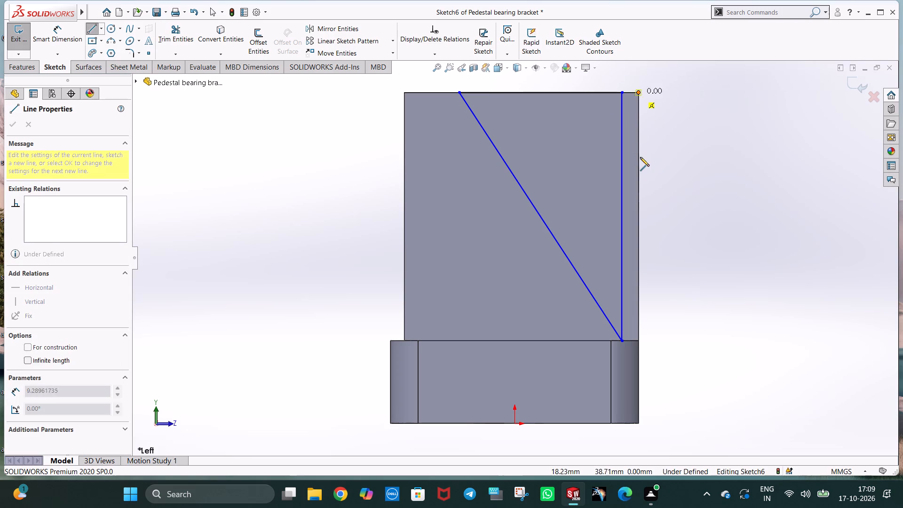
click(640, 159)
key(Escape)
key(Escape)
Dimension the triangle's vertical line to the helper line on the front edge and set the distance to 2 mm.
click(63, 42)
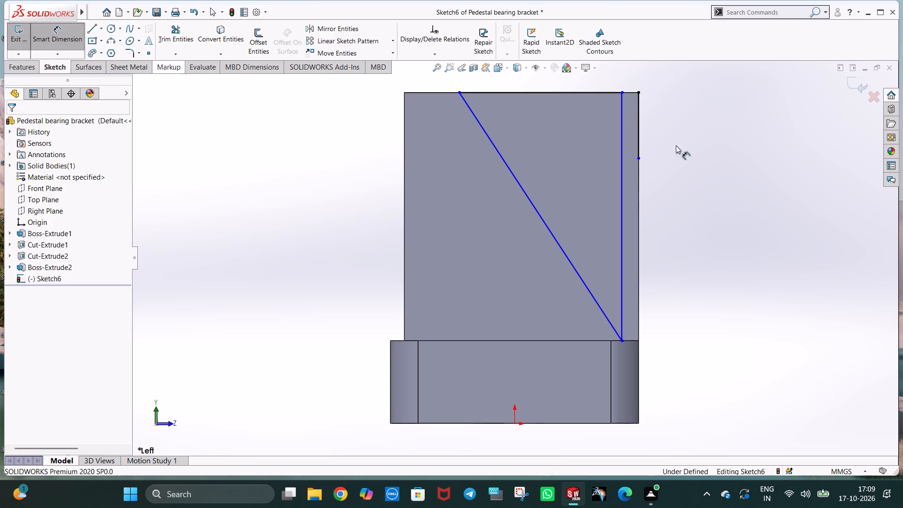
click(619, 123)
click(638, 117)
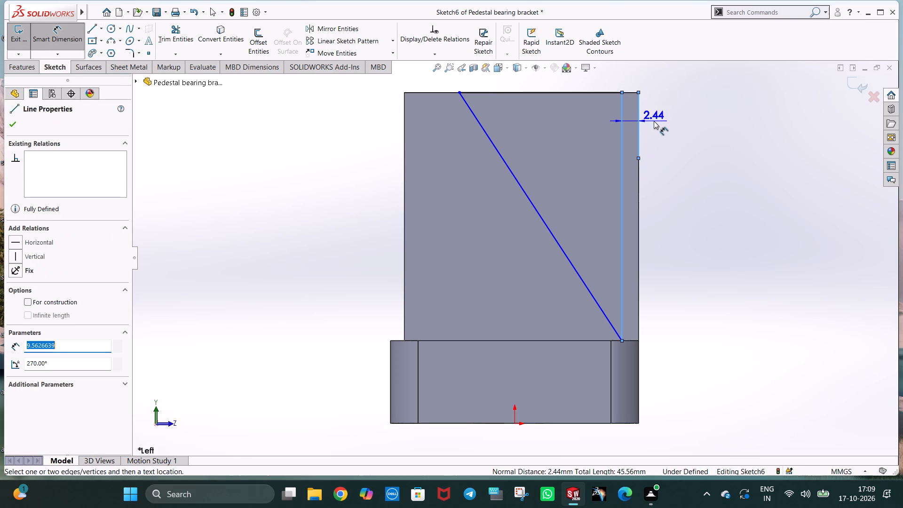
click(654, 121)
key(2)
key(Return)
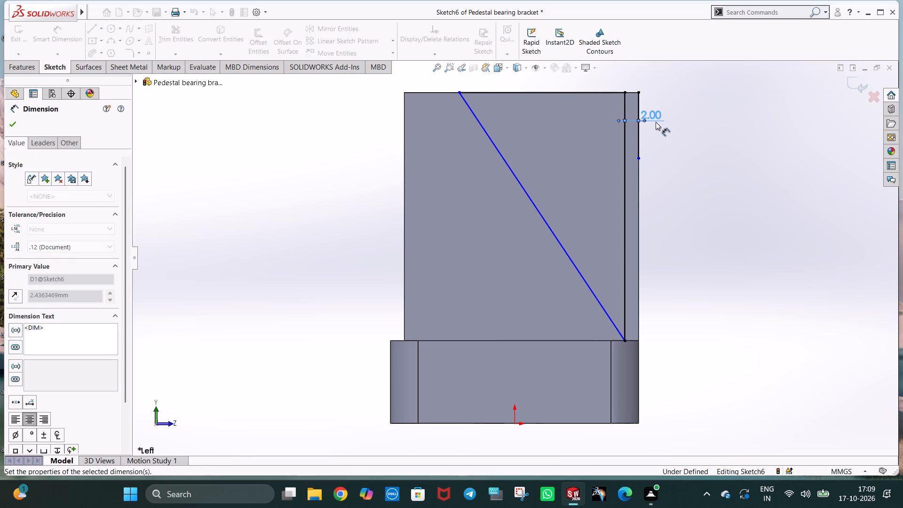
click(699, 203)
Delete the 2 mm dimension and the short vertical helper line on the upright's front edge.
click(649, 112)
key(Delete)
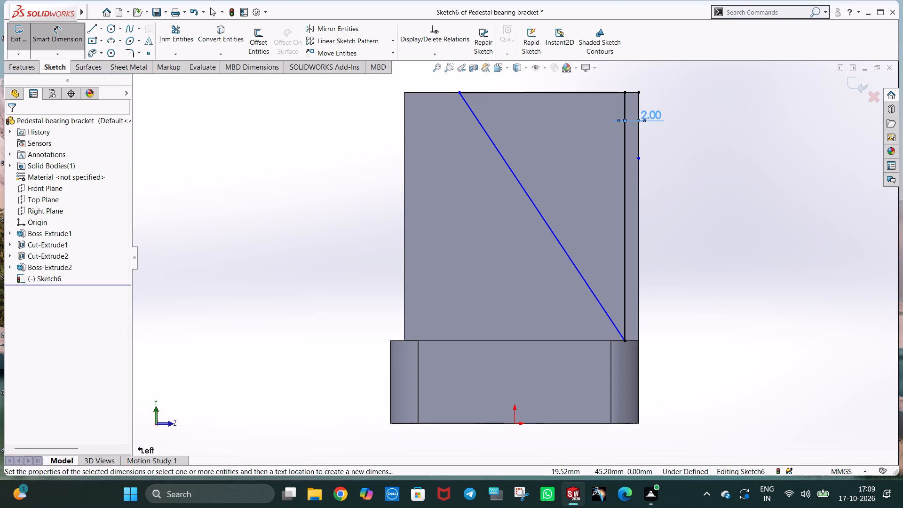
click(634, 94)
key(Delete)
click(654, 111)
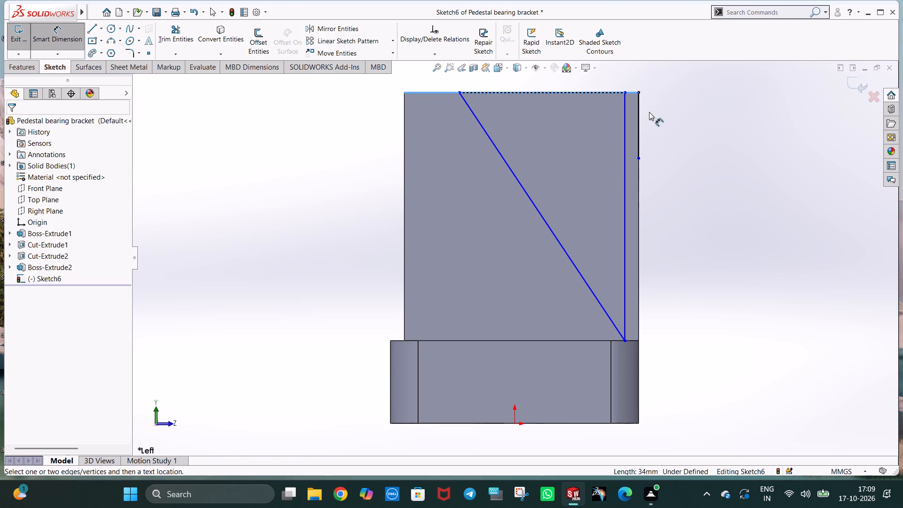
click(639, 119)
key(Delete)
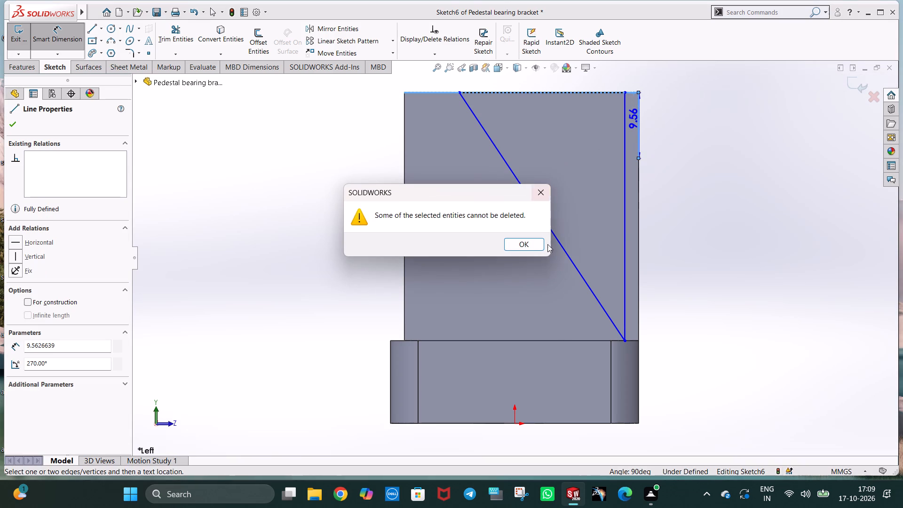
click(531, 244)
key(Escape)
key(Escape)
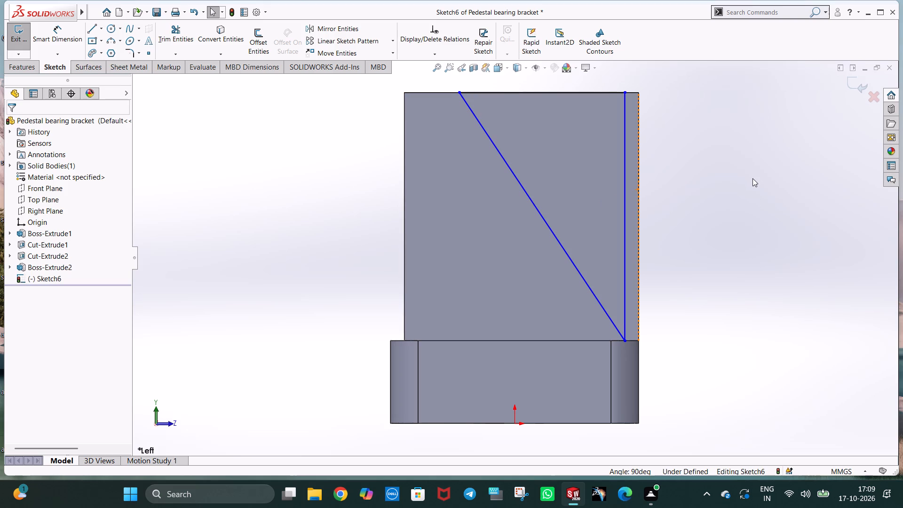
Delete the triangle's vertical line and its horizontal top line, keeping only the diagonal on the upright's side face.
middle_drag(818, 199, 720, 226)
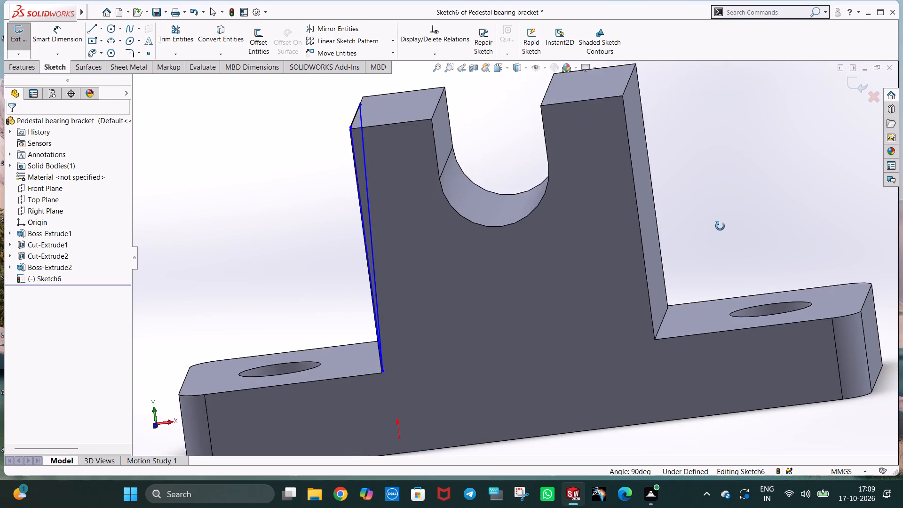
middle_drag(720, 226, 787, 220)
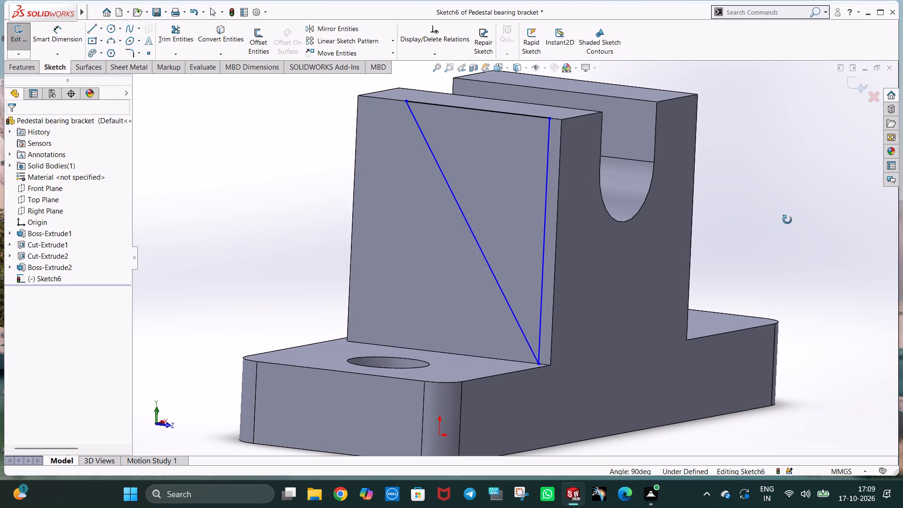
middle_drag(787, 220, 805, 220)
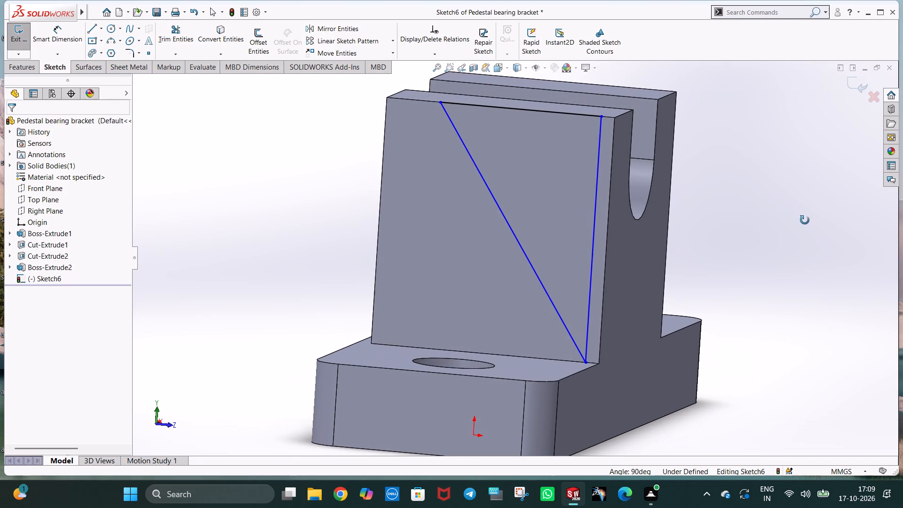
middle_drag(805, 220, 805, 221)
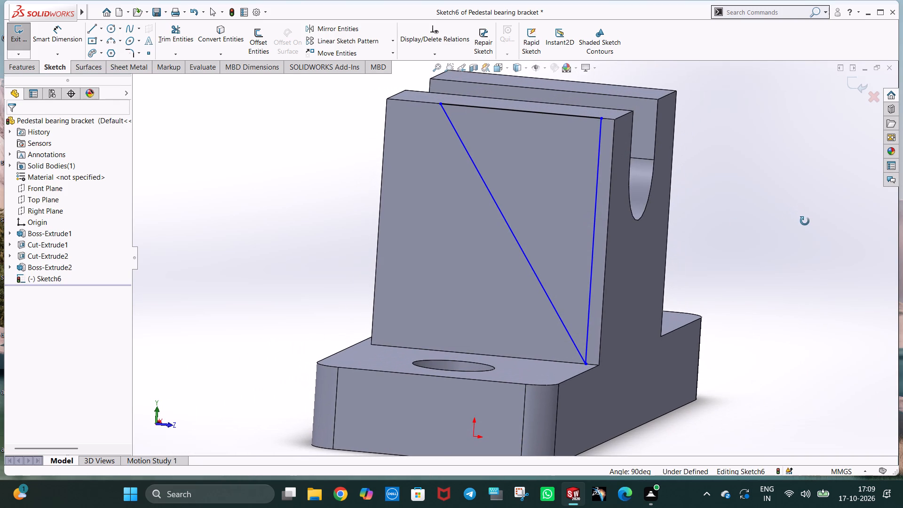
middle_drag(805, 221, 808, 218)
click(607, 204)
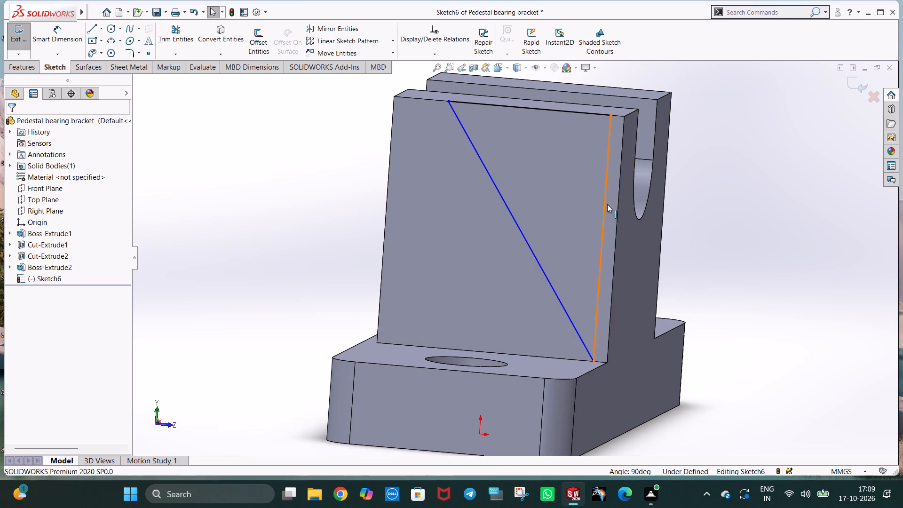
key(Delete)
click(599, 112)
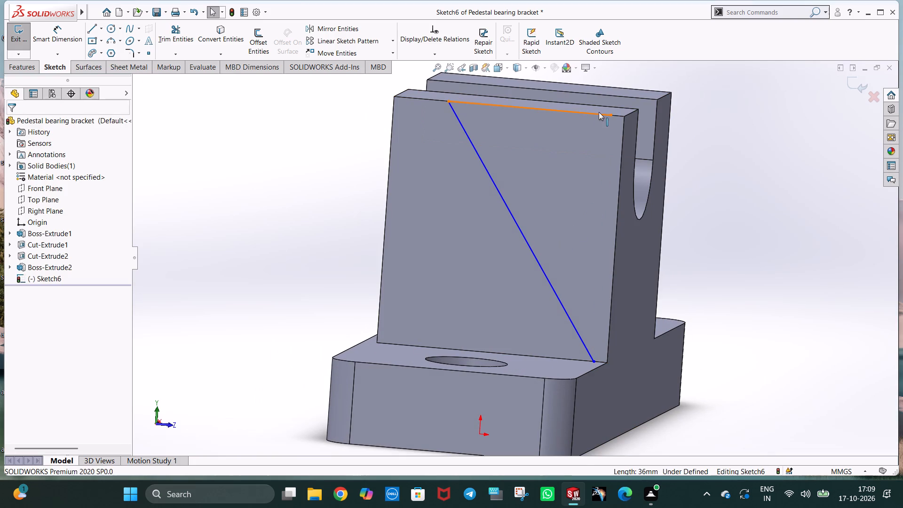
key(Delete)
Close the profile with lines 26 mm along the top edge, 36 mm down the front edge and 2 mm back to the diagonal's lower end.
click(94, 30)
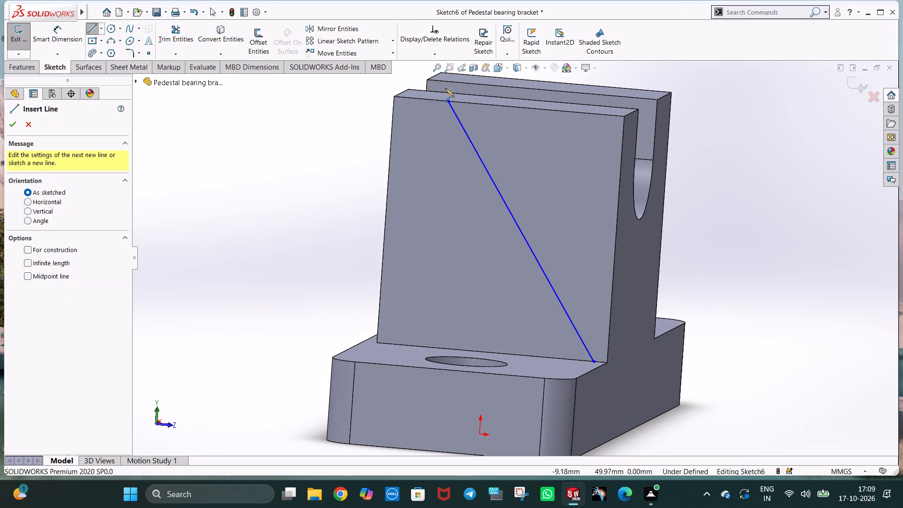
click(448, 101)
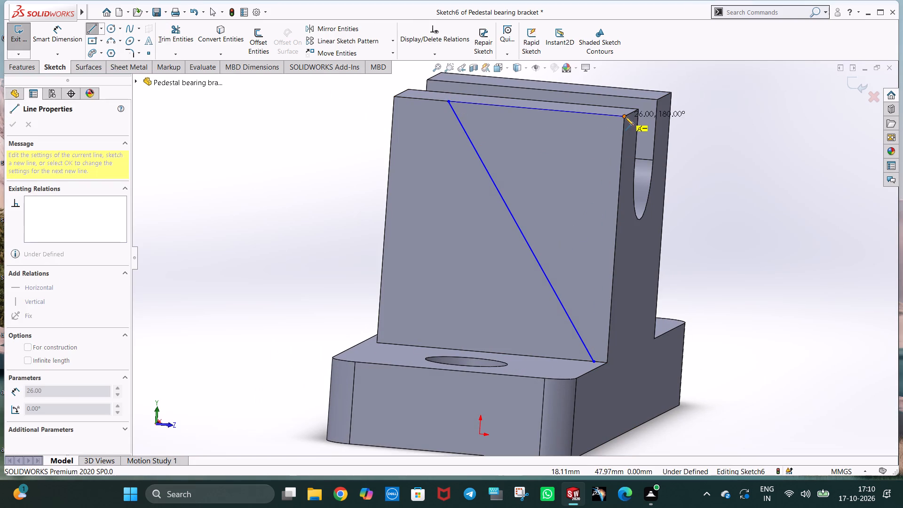
click(625, 117)
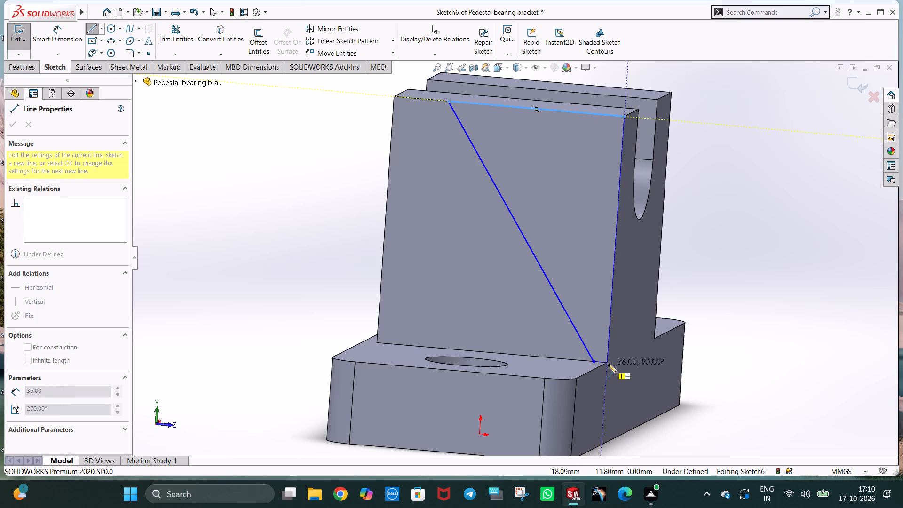
click(608, 364)
click(596, 362)
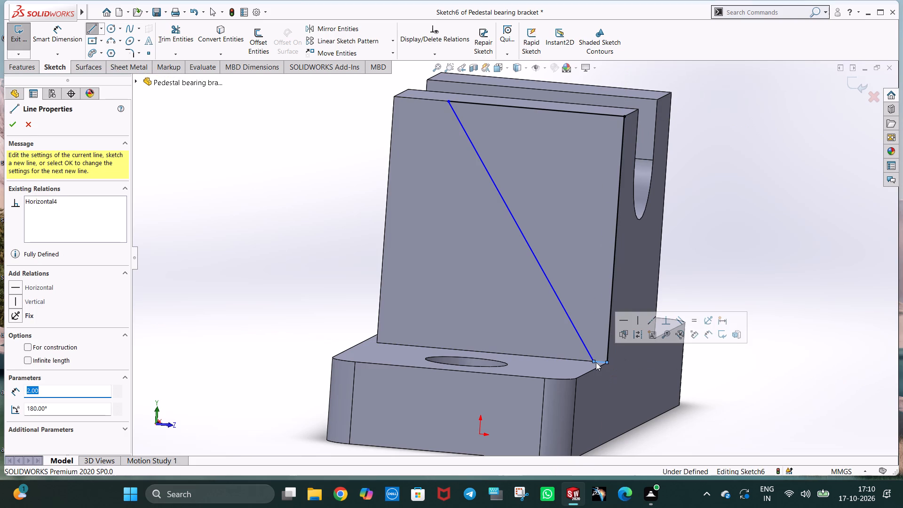
key(Escape)
key(Escape)
key(Escape)
click(733, 220)
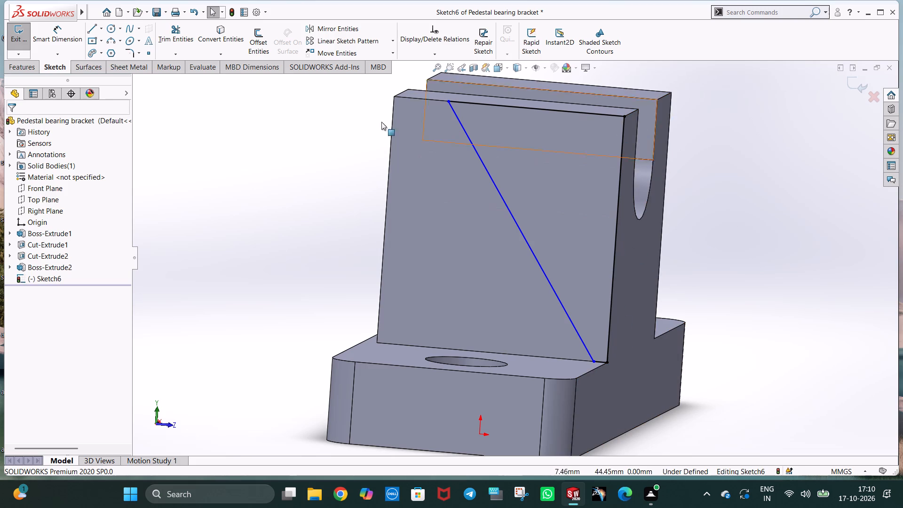
Dimension the length of the diagonal line on the upright's side face.
click(68, 37)
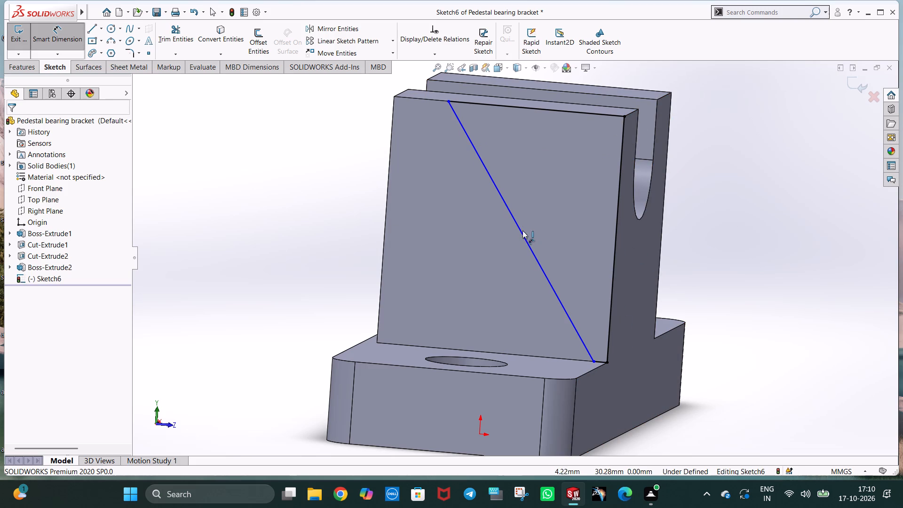
click(523, 230)
click(500, 243)
click(462, 229)
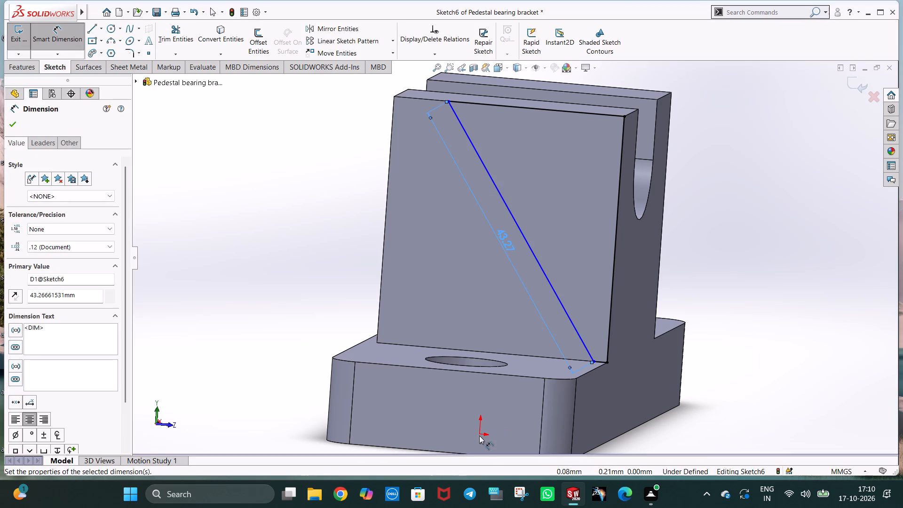
key(Escape)
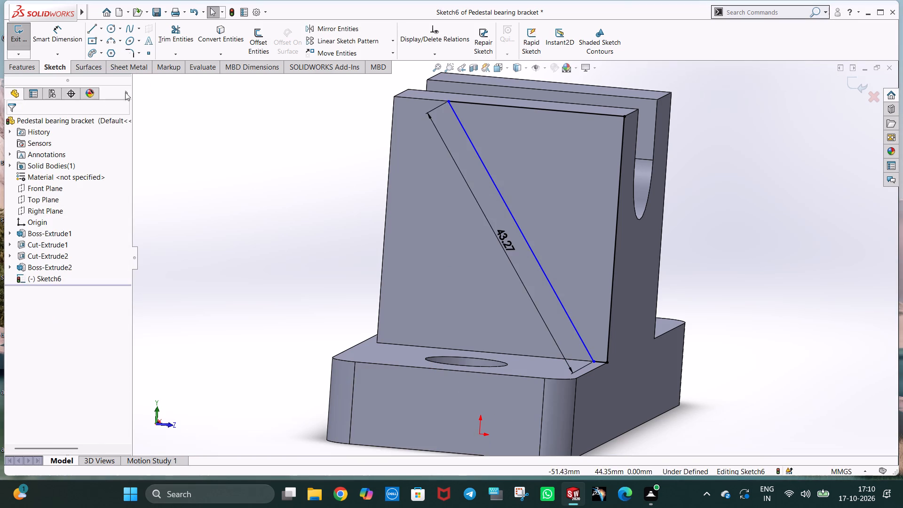
Dimension the aligned distance from the origin to the diagonal's upper endpoint.
click(75, 40)
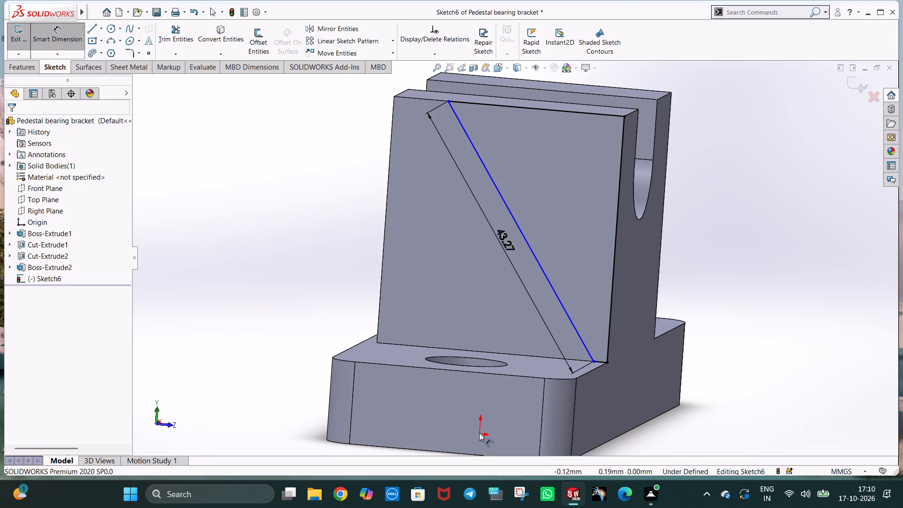
middle_drag(480, 438, 503, 430)
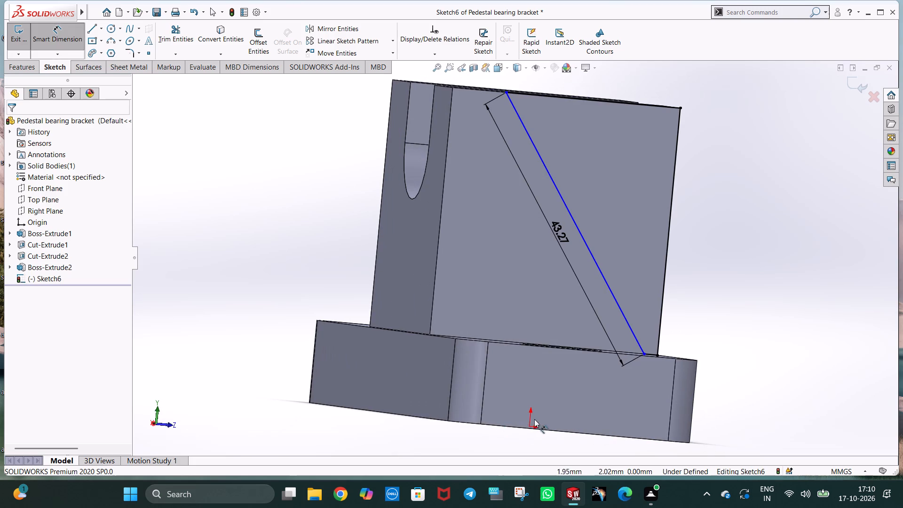
middle_drag(573, 416, 525, 401)
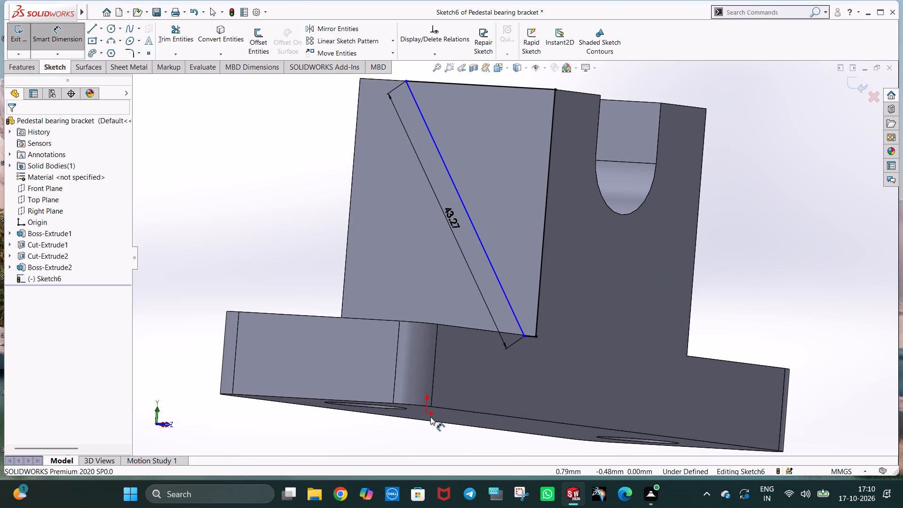
key(ctrl+3)
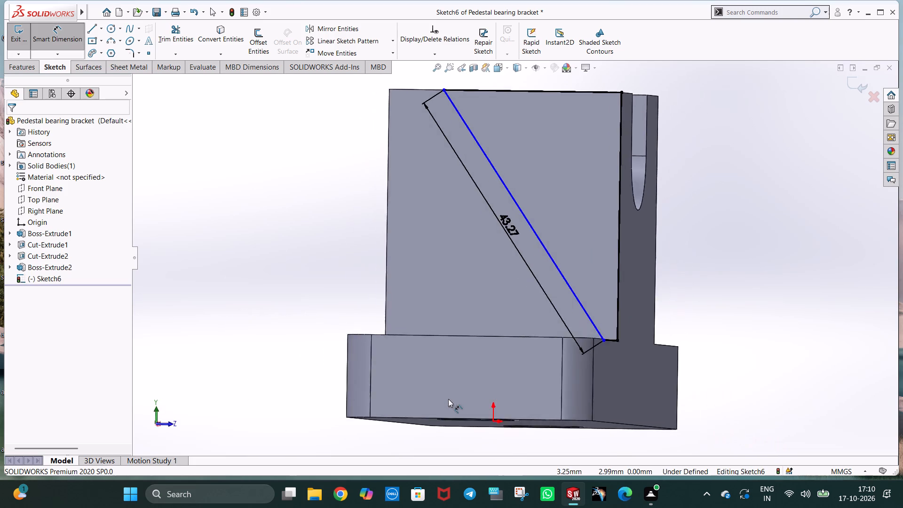
click(514, 422)
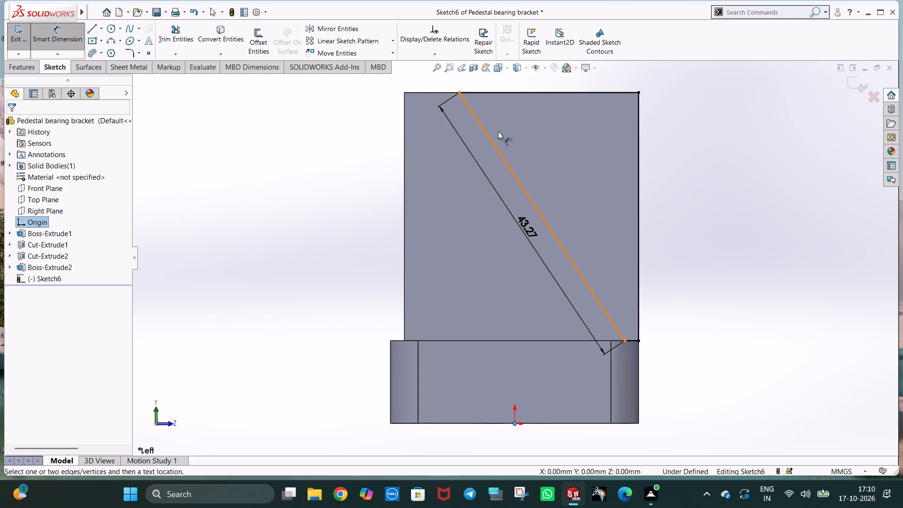
click(459, 95)
click(482, 233)
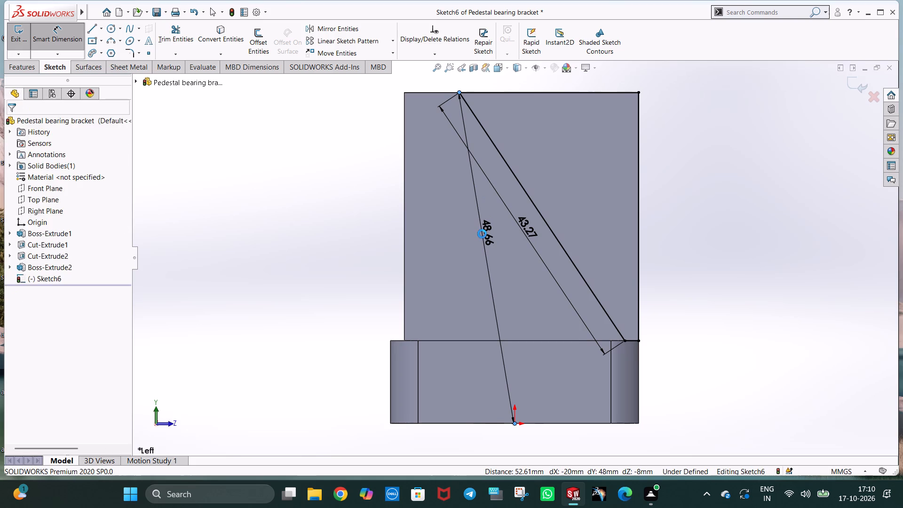
click(443, 220)
click(760, 217)
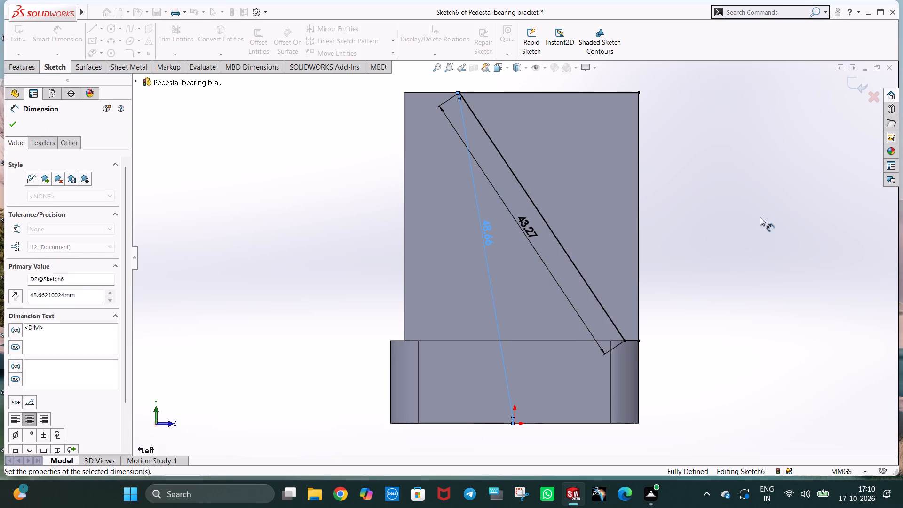
key(Escape)
Cut-extrude the side-face profile with the Through All end condition to slope the upright's front.
click(33, 68)
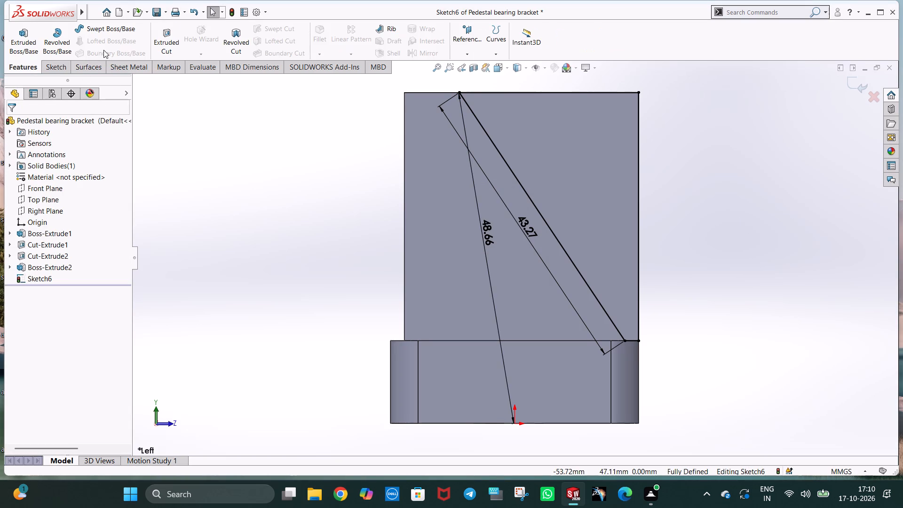
click(159, 40)
scroll(472, 245, up, 2)
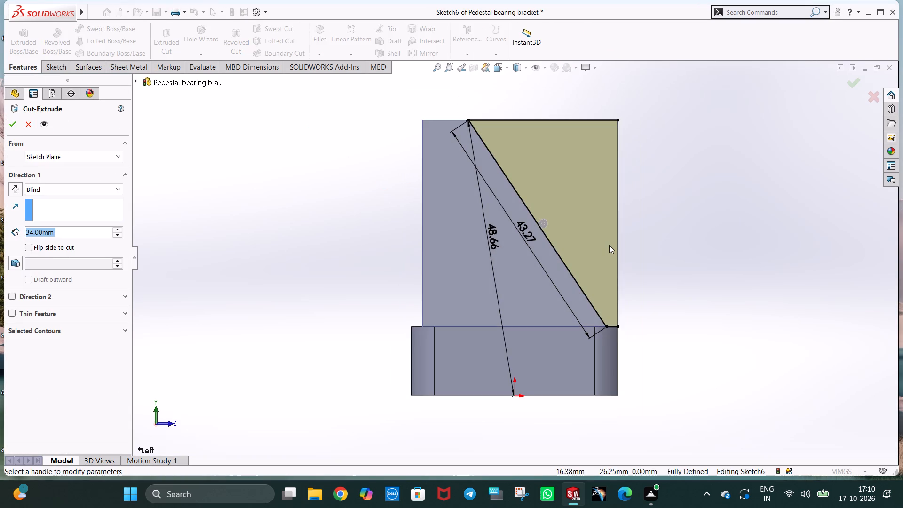
middle_drag(609, 243, 519, 266)
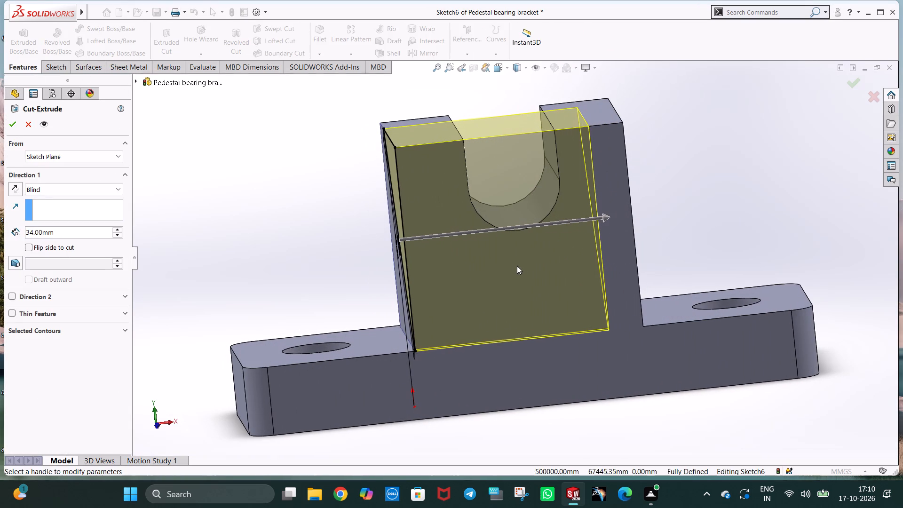
click(45, 186)
click(52, 208)
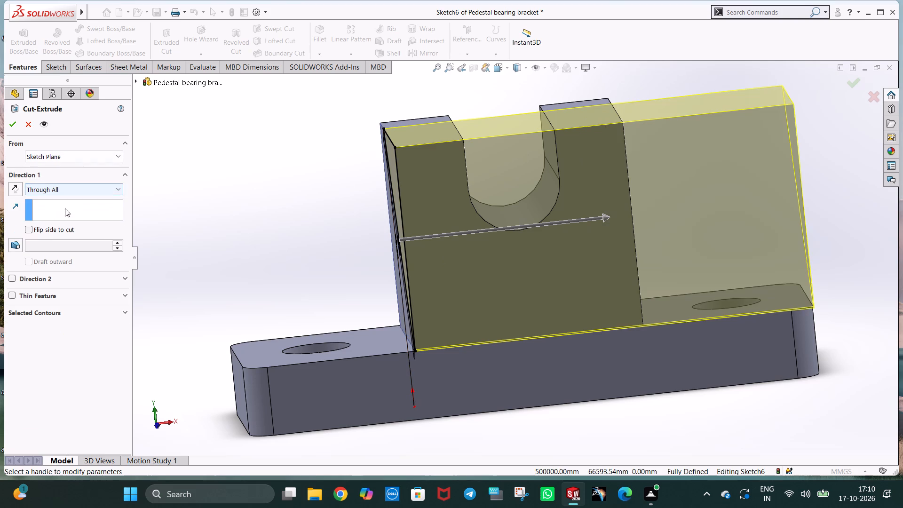
middle_drag(345, 226, 359, 252)
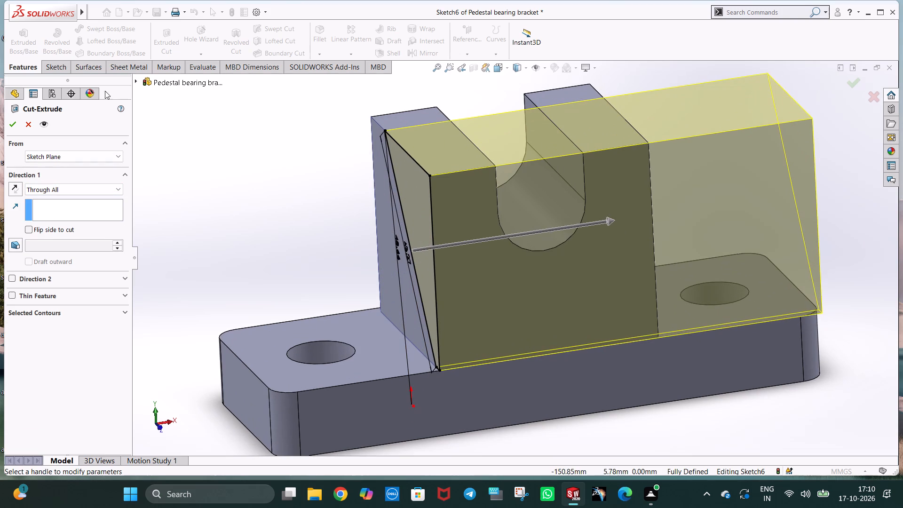
click(15, 124)
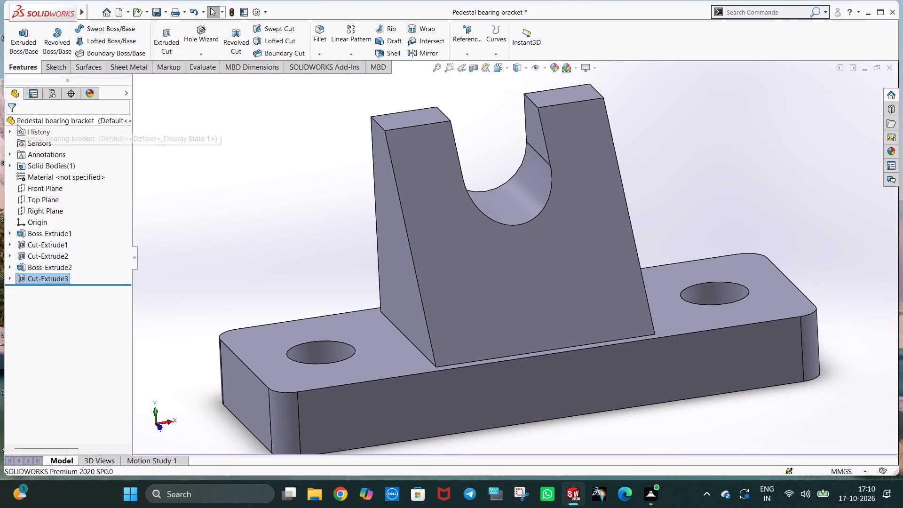
click(658, 168)
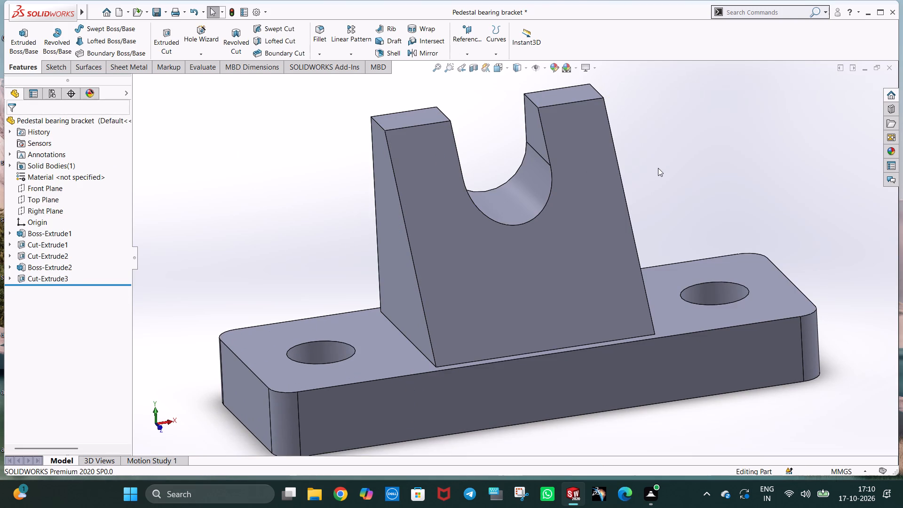
Start a new sketch on the upright's sloped front face, viewed from the top.
middle_drag(658, 168, 700, 173)
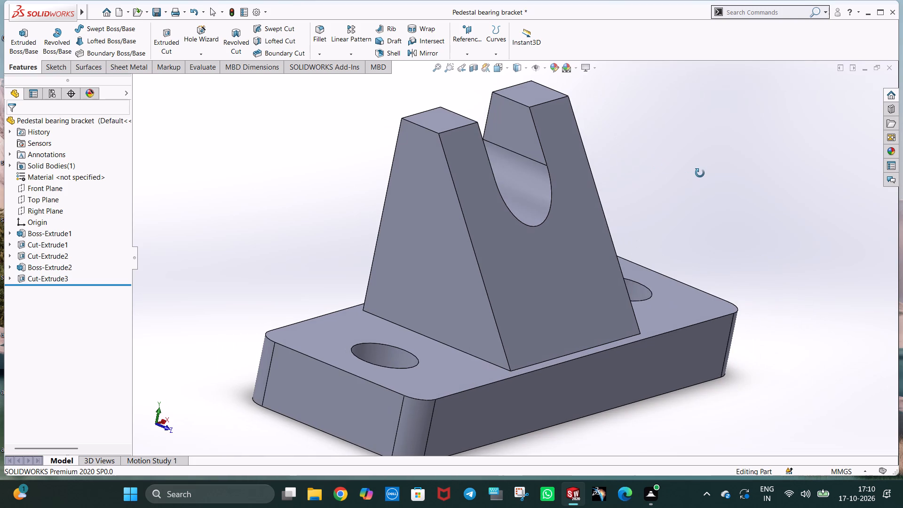
middle_drag(700, 173, 721, 241)
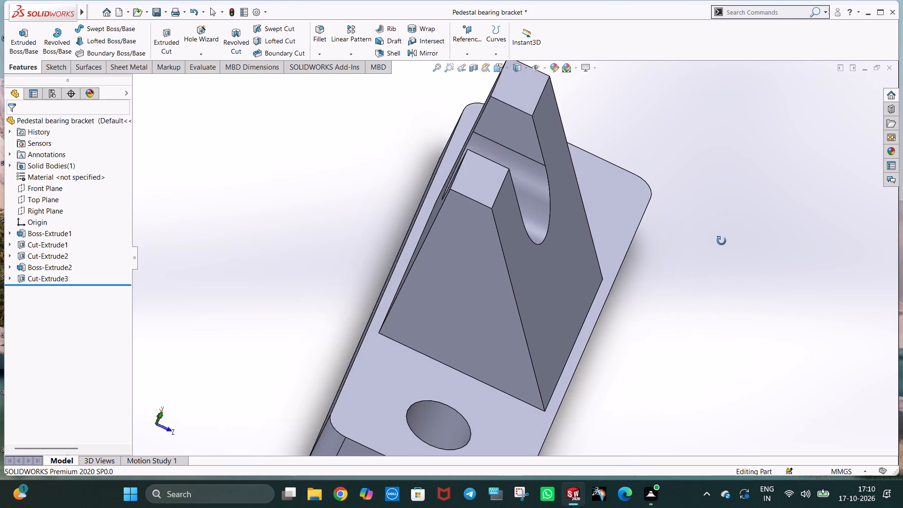
middle_drag(721, 241, 720, 253)
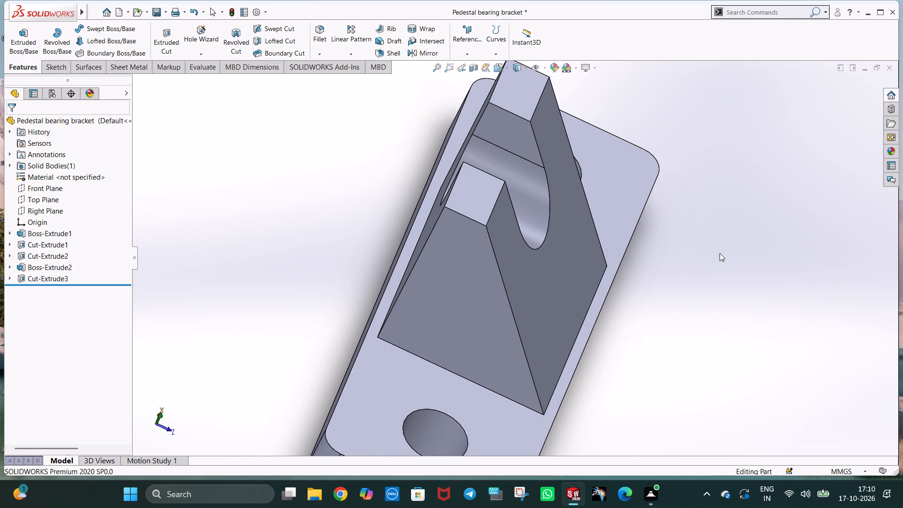
middle_drag(692, 159, 680, 206)
key(ctrl+5)
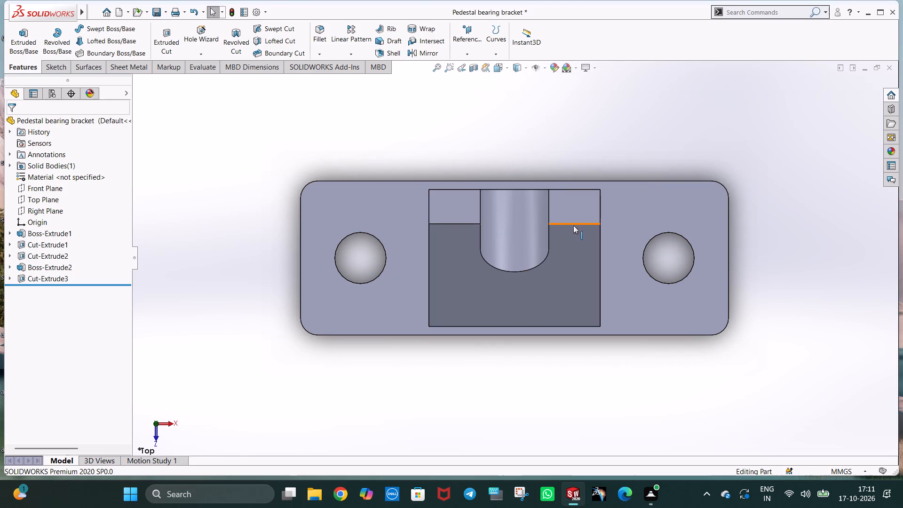
middle_click(564, 286)
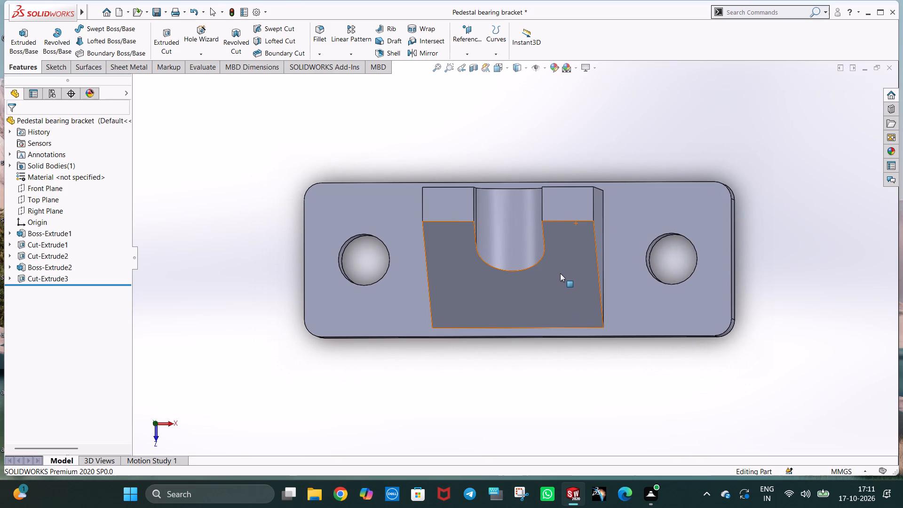
key(ctrl+5)
right_click(556, 273)
click(575, 259)
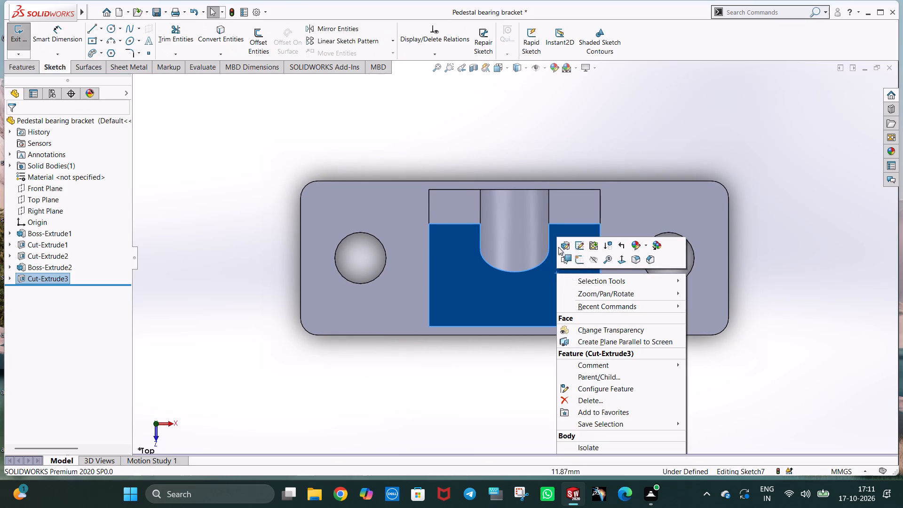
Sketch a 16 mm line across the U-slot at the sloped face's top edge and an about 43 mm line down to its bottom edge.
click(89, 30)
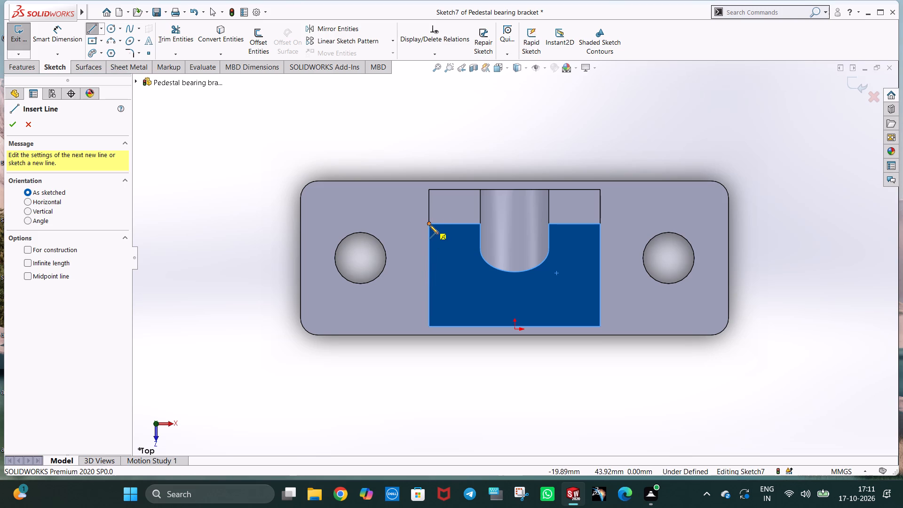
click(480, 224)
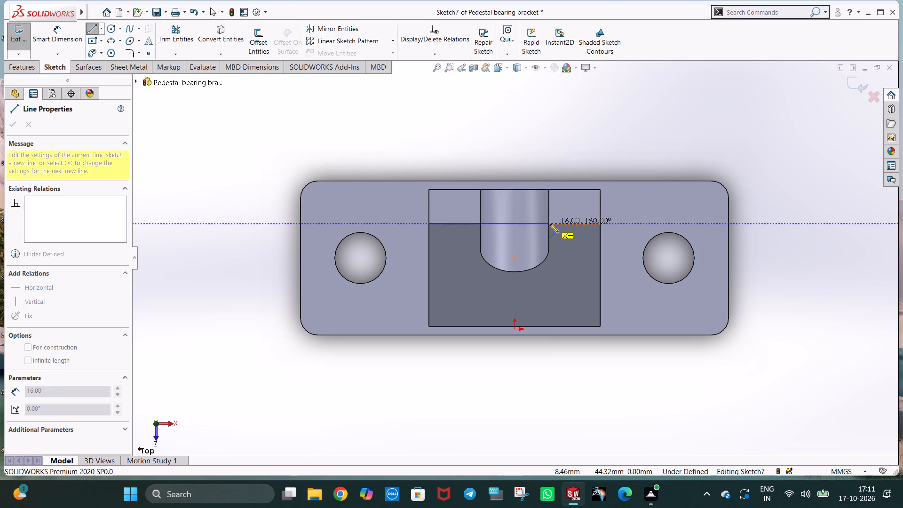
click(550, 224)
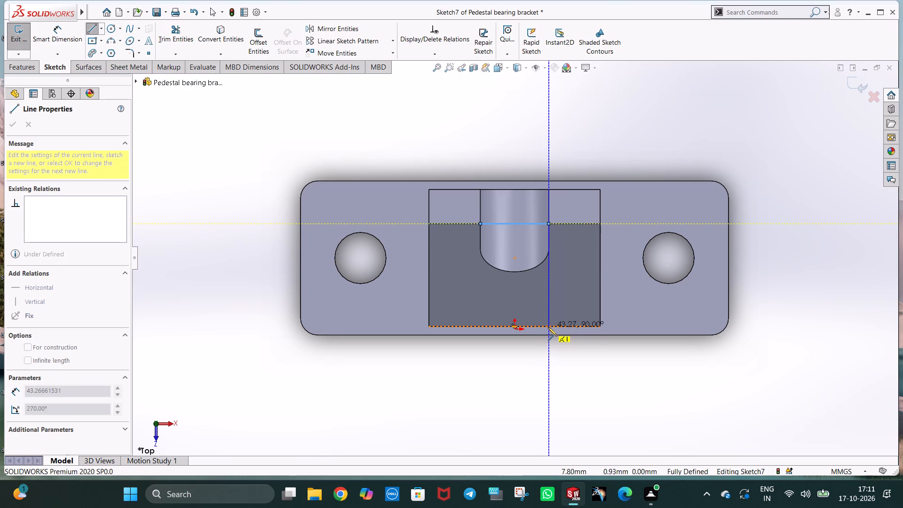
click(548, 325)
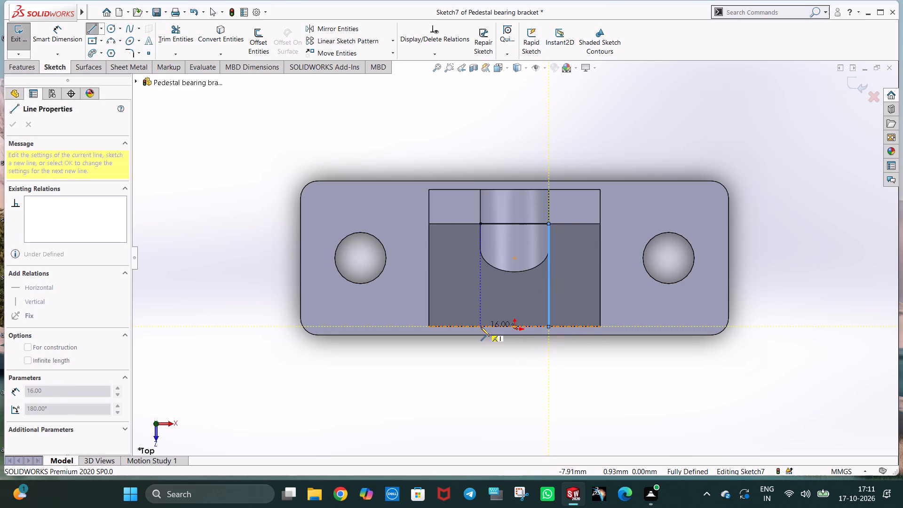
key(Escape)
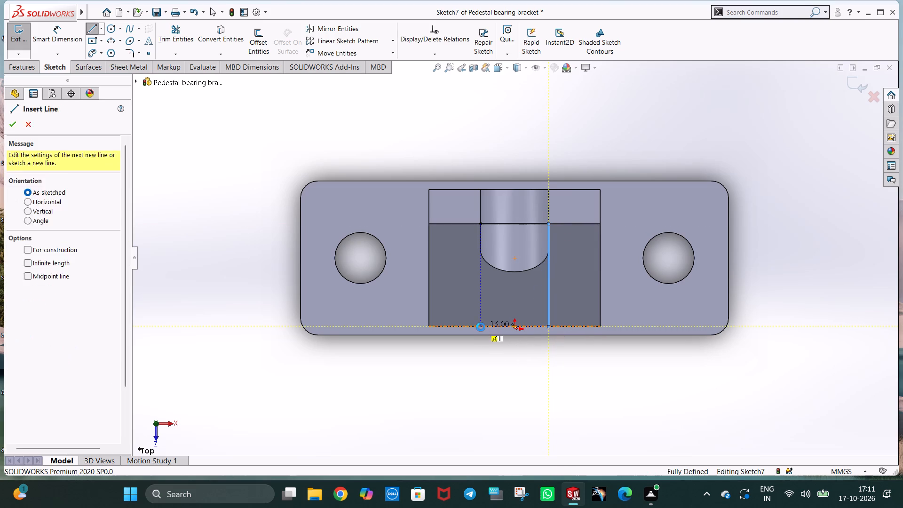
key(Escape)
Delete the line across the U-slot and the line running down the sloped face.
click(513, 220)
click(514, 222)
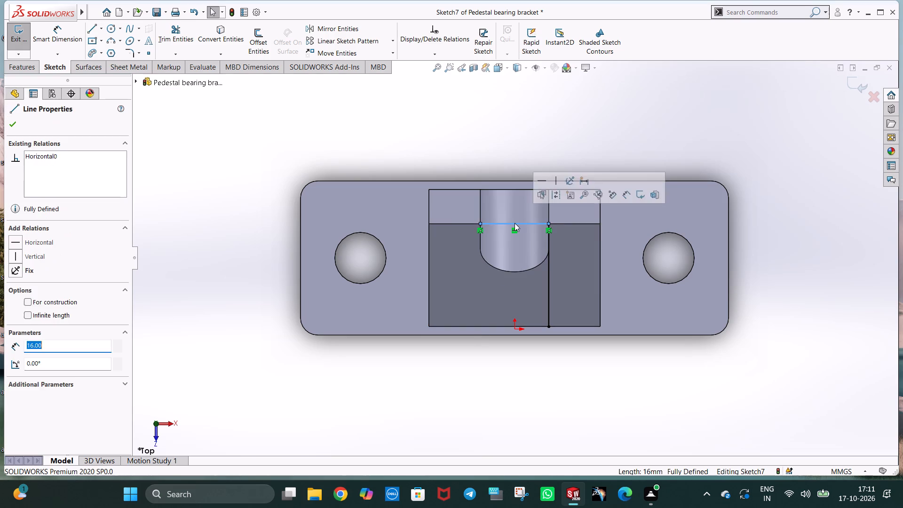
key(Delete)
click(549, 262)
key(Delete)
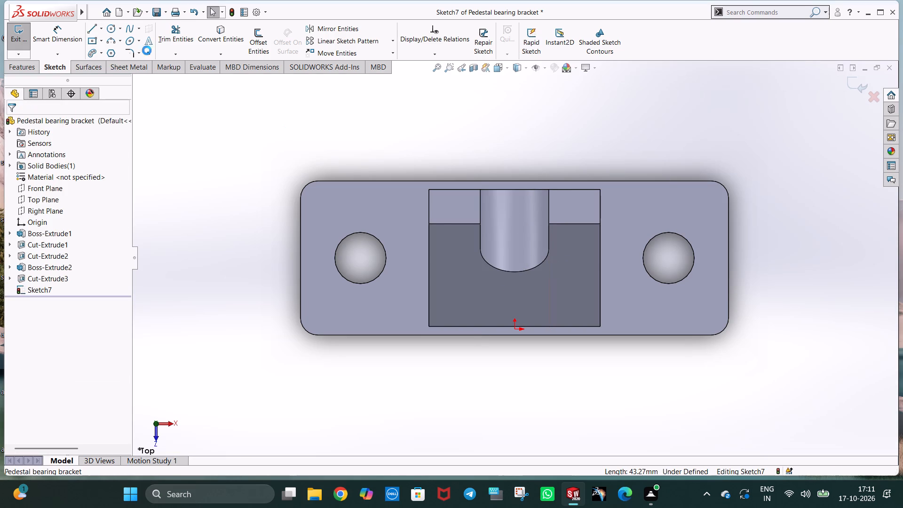
Sketch an 8 mm line along the sloped face's top edge, starting from its left corner.
click(94, 28)
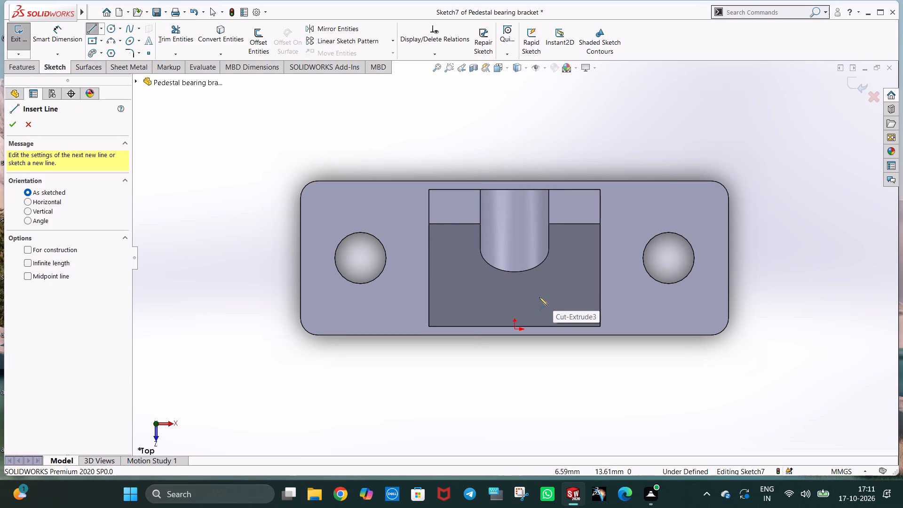
click(430, 222)
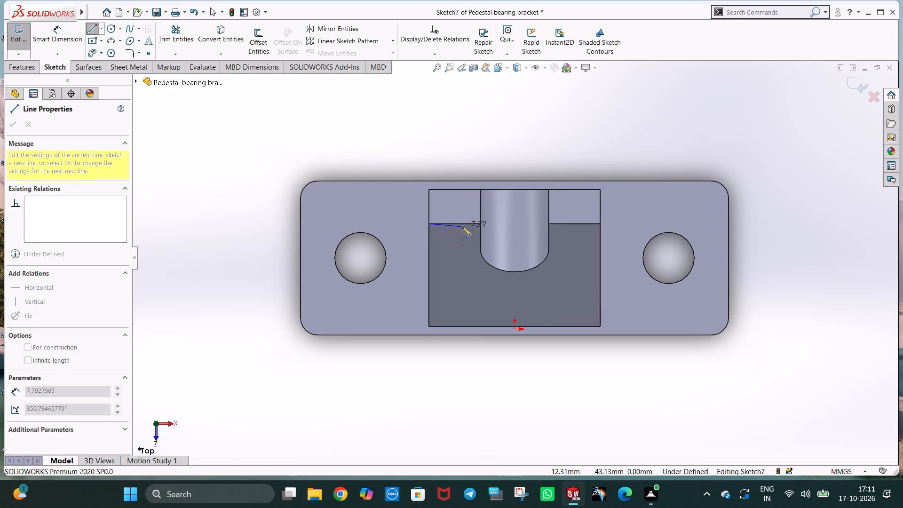
click(463, 224)
key(Escape)
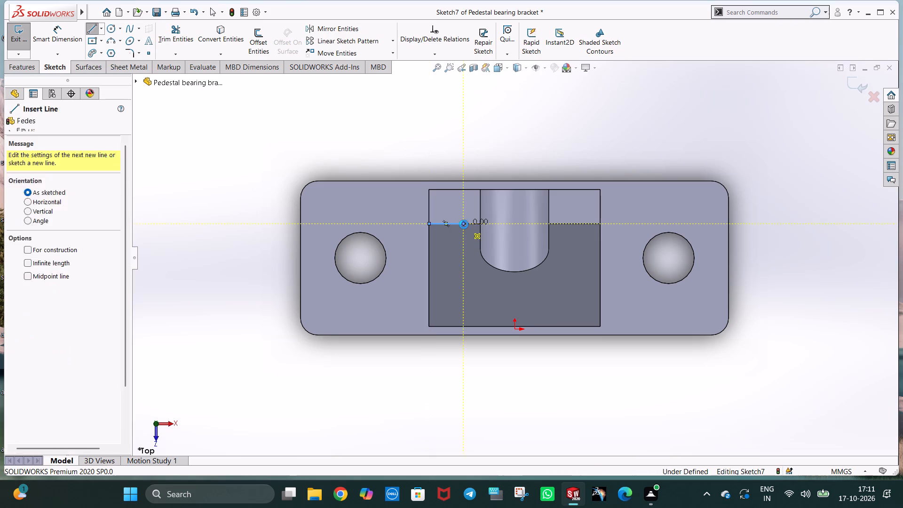
click(456, 223)
key(8)
key(Return)
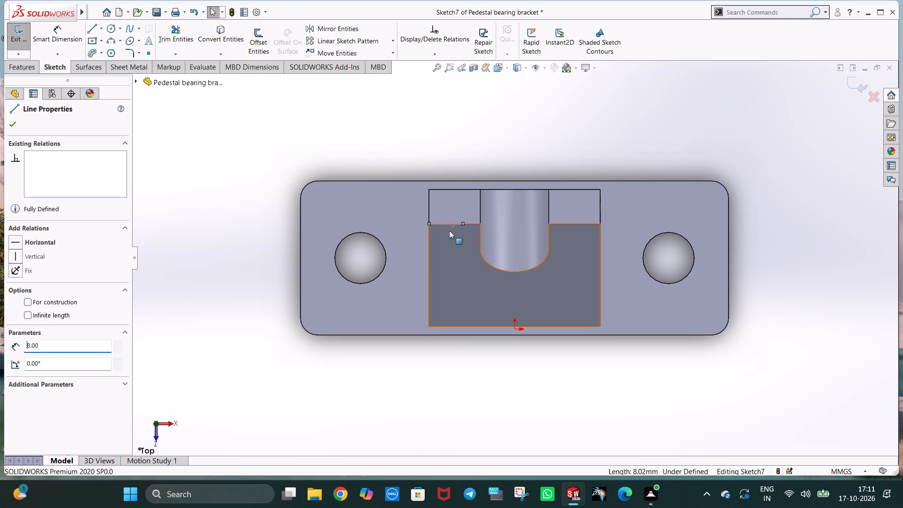
click(276, 162)
From the 8 mm line's end, sketch a closed 24 mm wide rectangular profile reaching down to the sloped face's bottom edge.
click(93, 24)
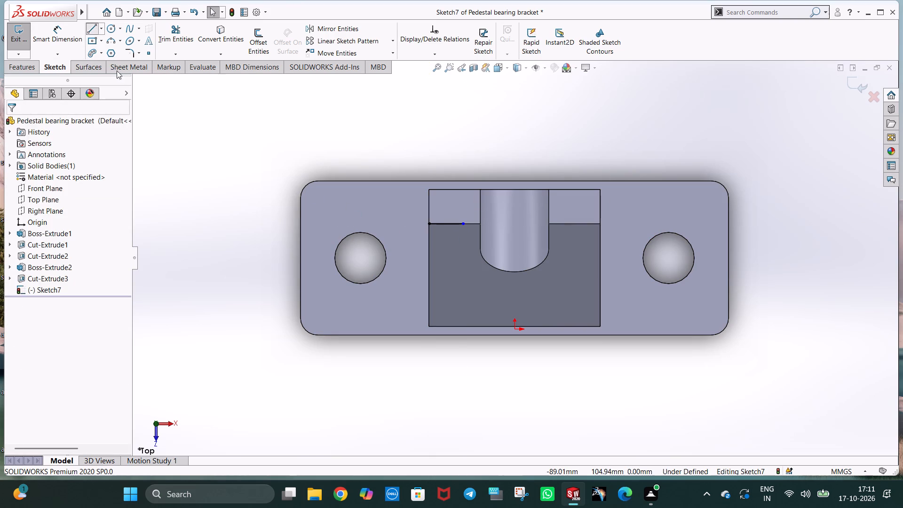
click(462, 224)
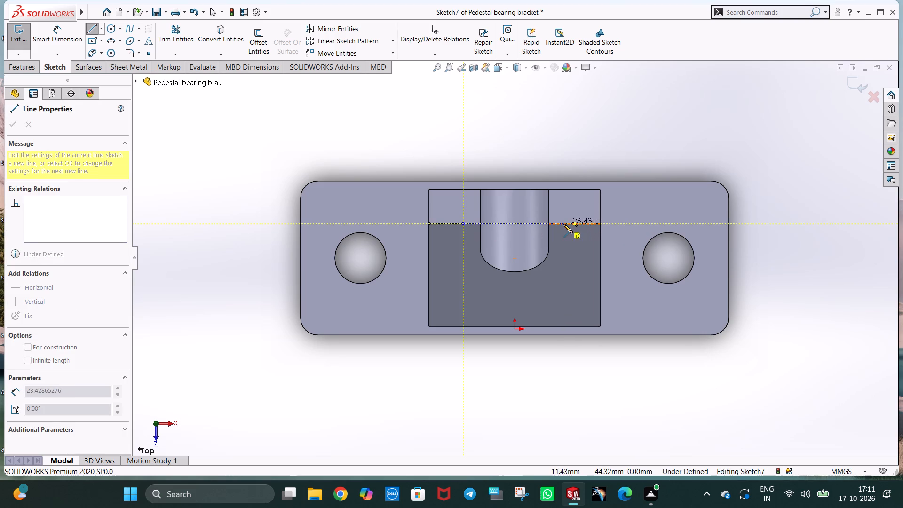
click(563, 224)
text(24)
key(Return)
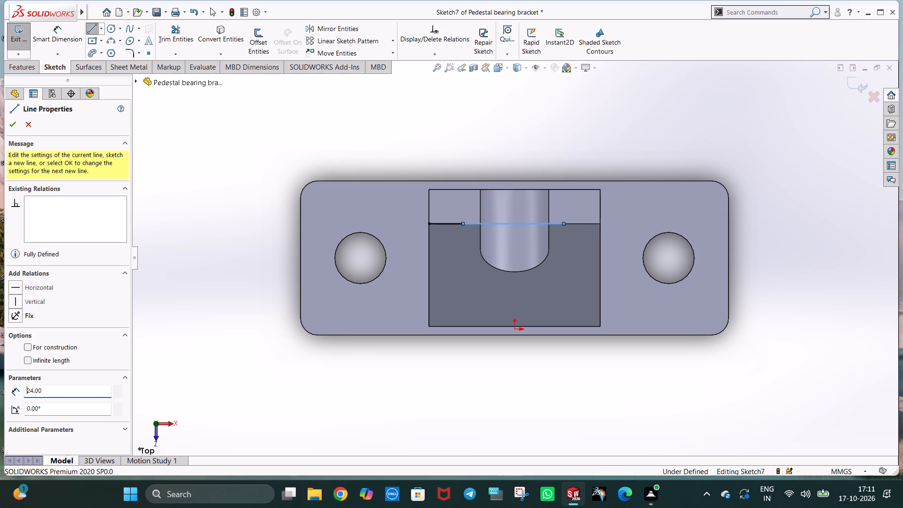
click(566, 327)
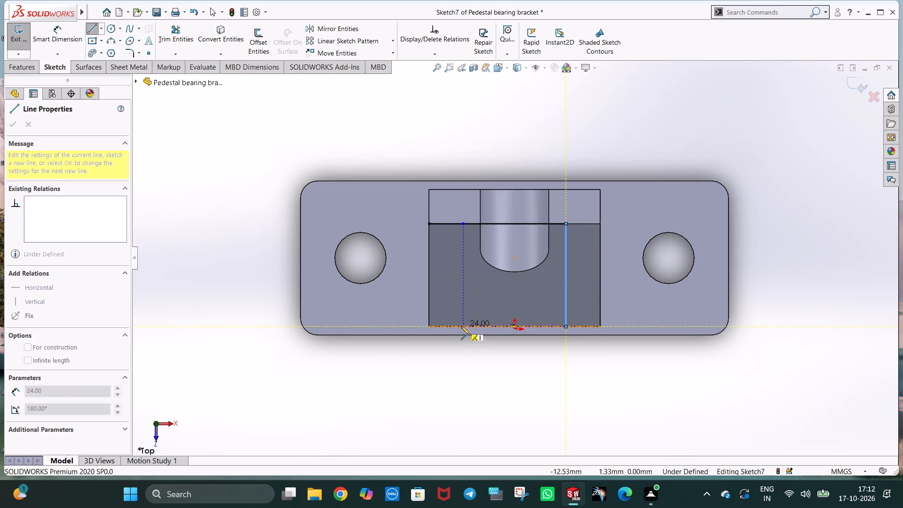
click(461, 326)
click(462, 224)
key(Escape)
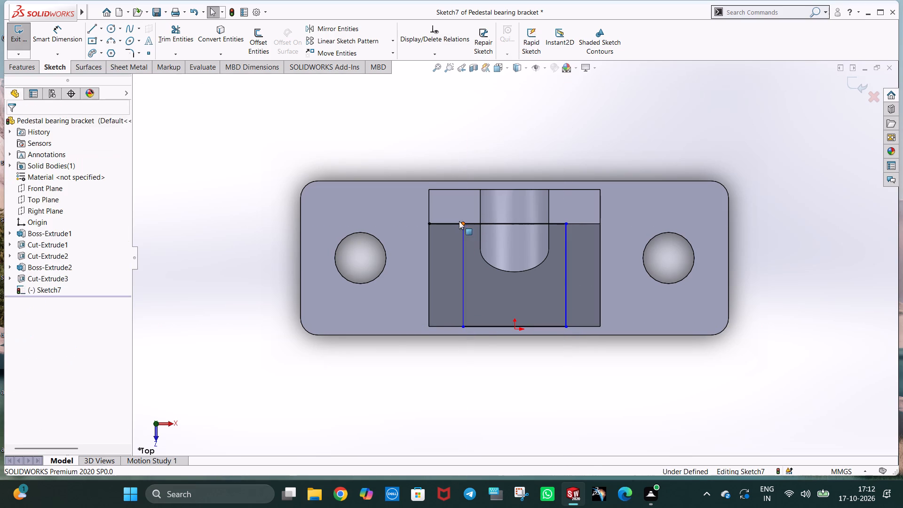
key(Escape)
Delete the 8 mm helper line beside the rectangular profile.
click(444, 221)
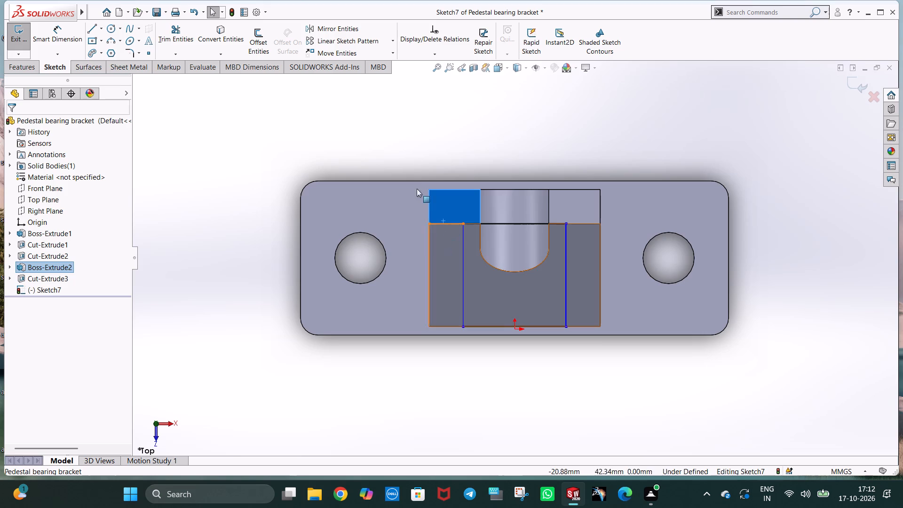
click(416, 147)
click(451, 225)
key(Delete)
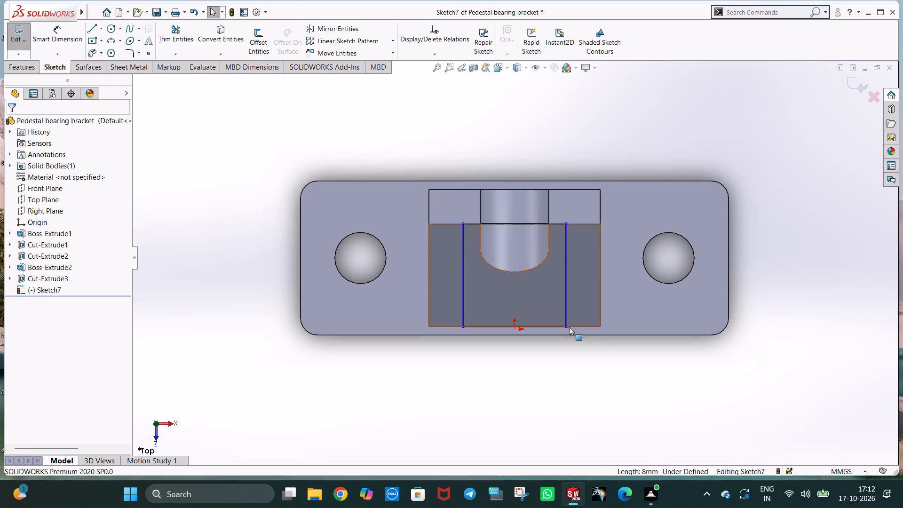
click(602, 368)
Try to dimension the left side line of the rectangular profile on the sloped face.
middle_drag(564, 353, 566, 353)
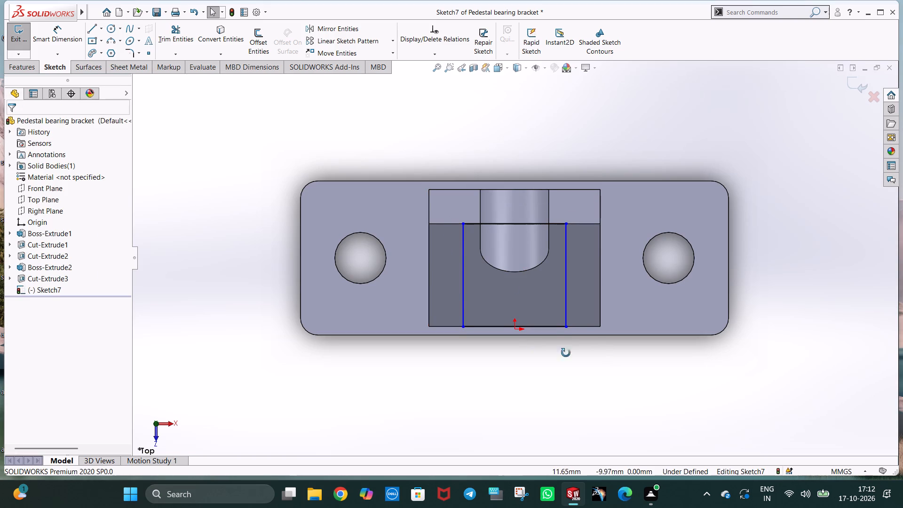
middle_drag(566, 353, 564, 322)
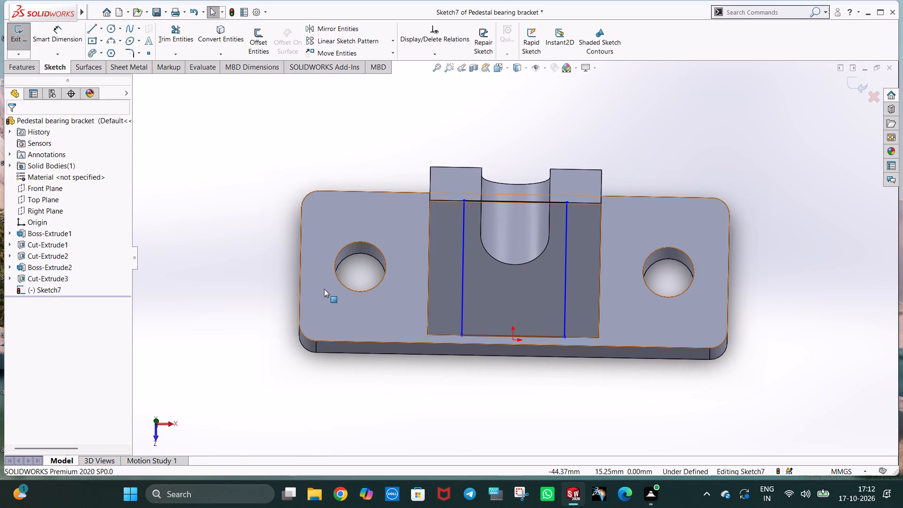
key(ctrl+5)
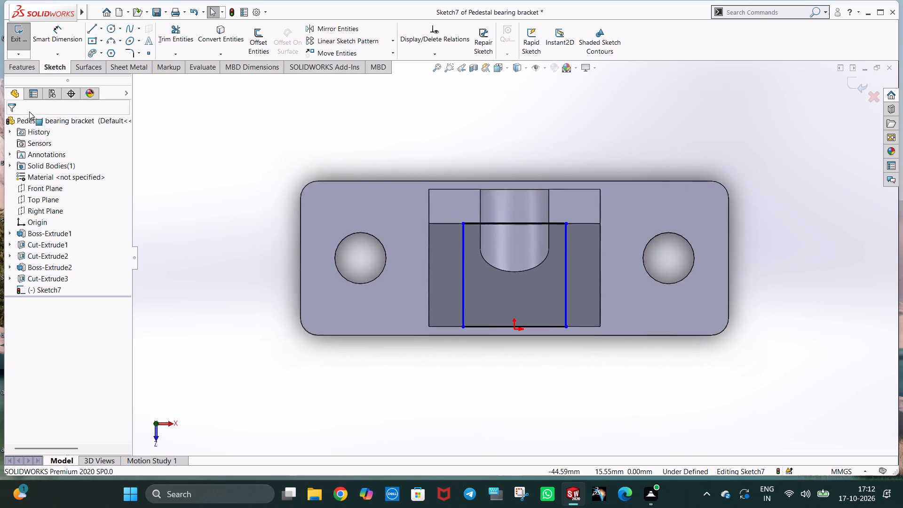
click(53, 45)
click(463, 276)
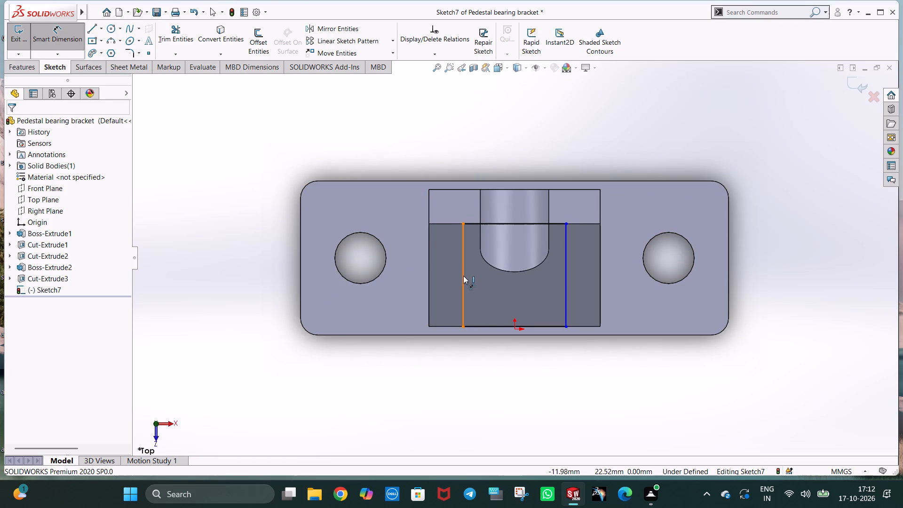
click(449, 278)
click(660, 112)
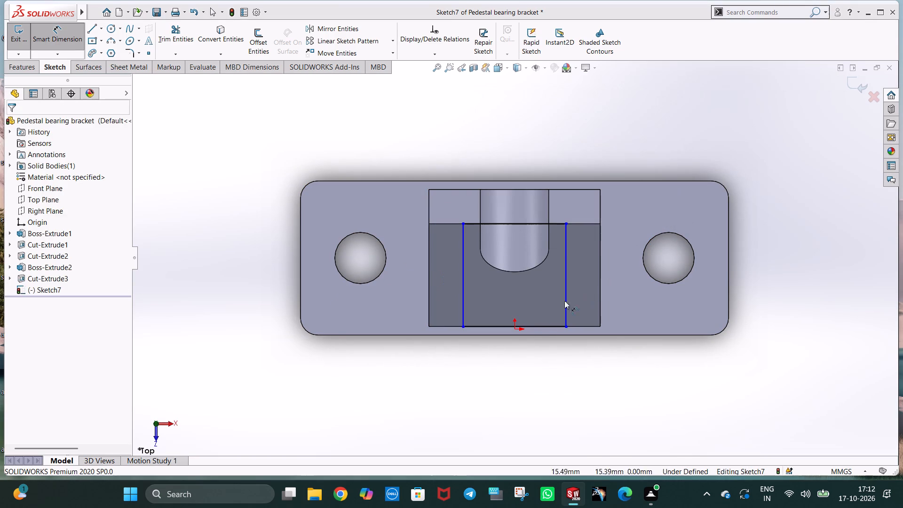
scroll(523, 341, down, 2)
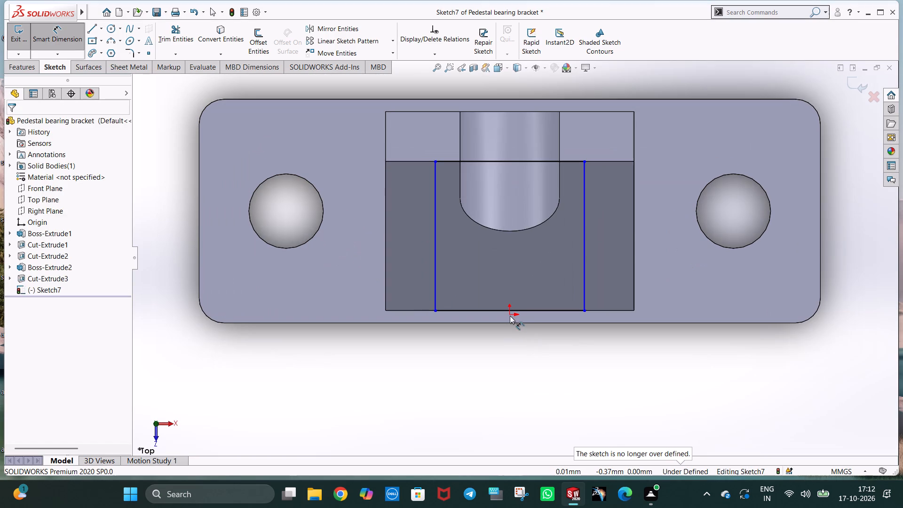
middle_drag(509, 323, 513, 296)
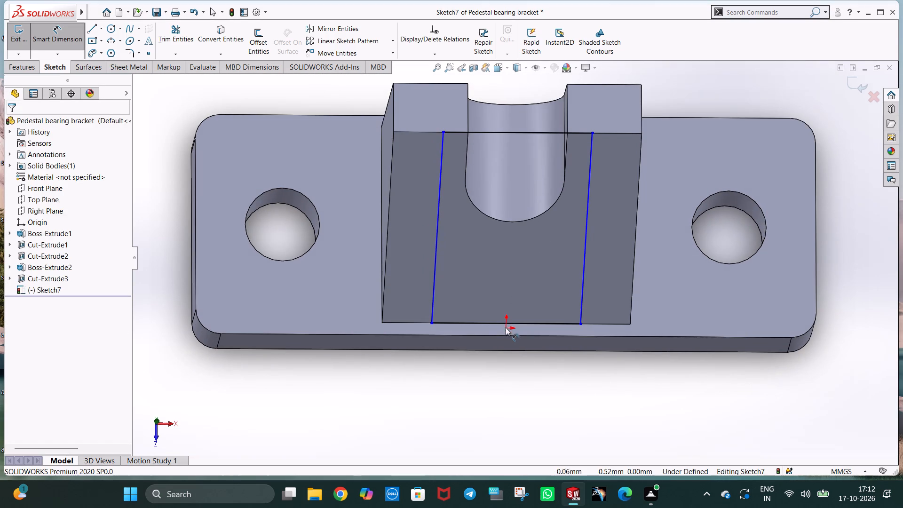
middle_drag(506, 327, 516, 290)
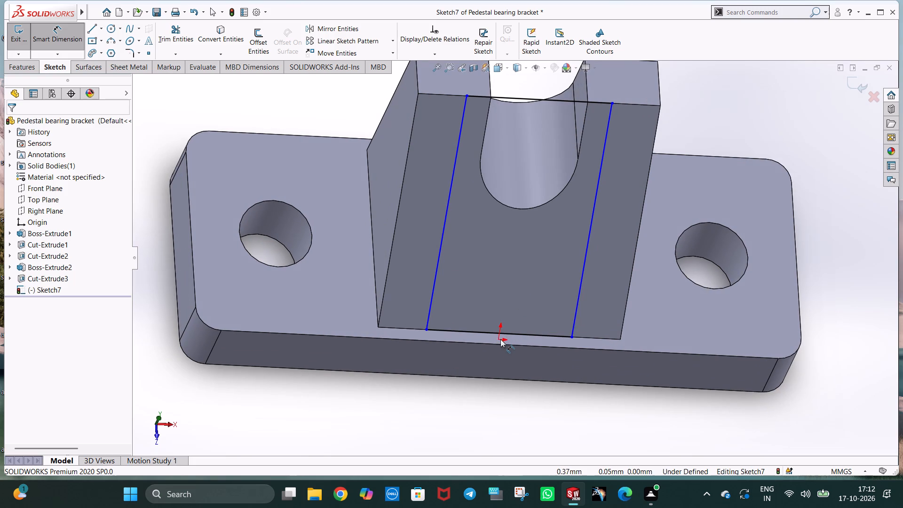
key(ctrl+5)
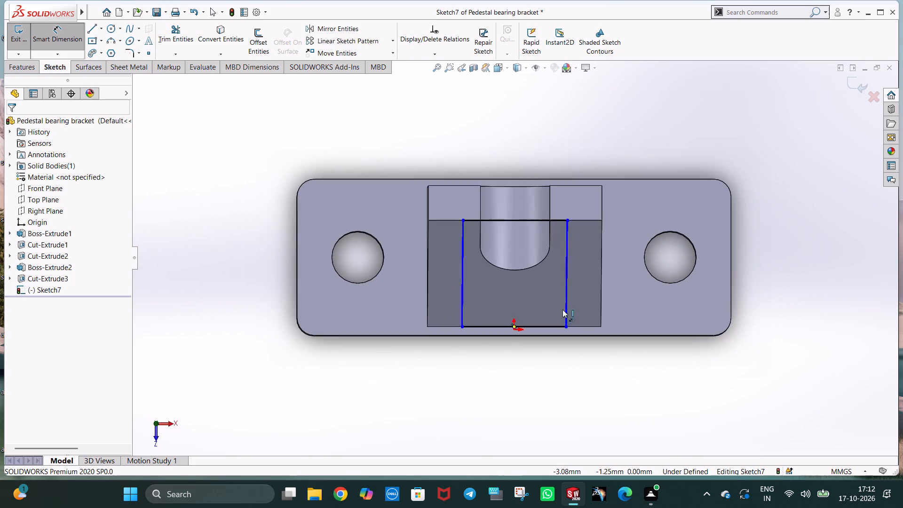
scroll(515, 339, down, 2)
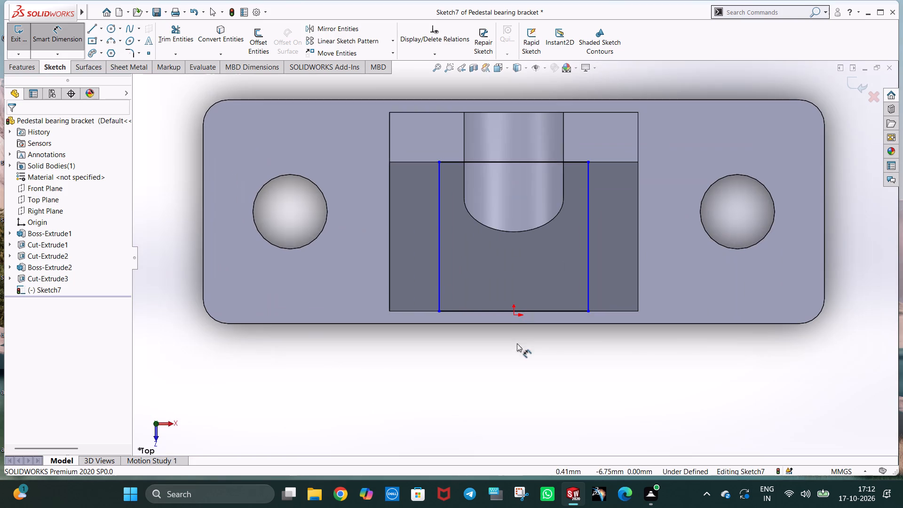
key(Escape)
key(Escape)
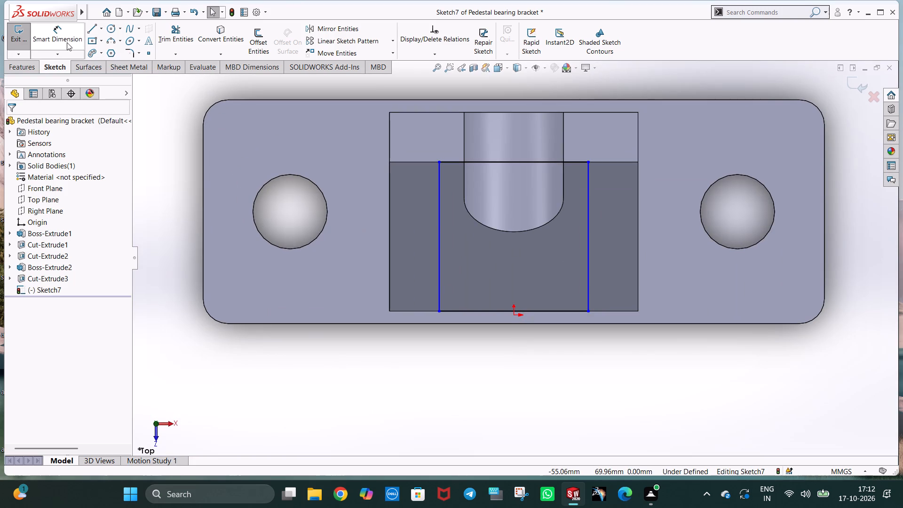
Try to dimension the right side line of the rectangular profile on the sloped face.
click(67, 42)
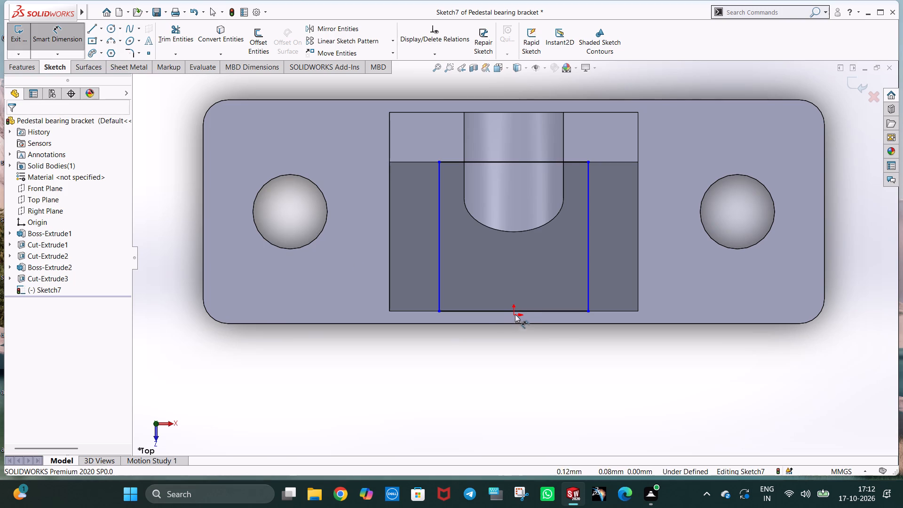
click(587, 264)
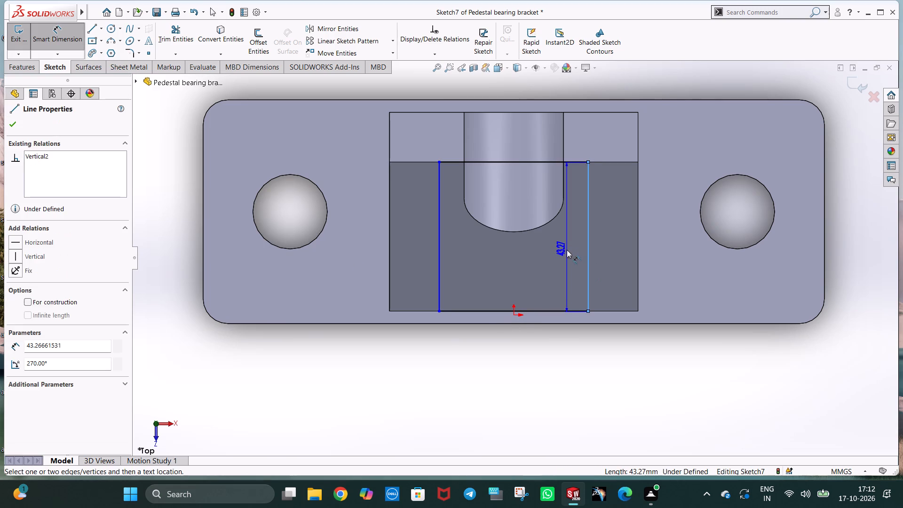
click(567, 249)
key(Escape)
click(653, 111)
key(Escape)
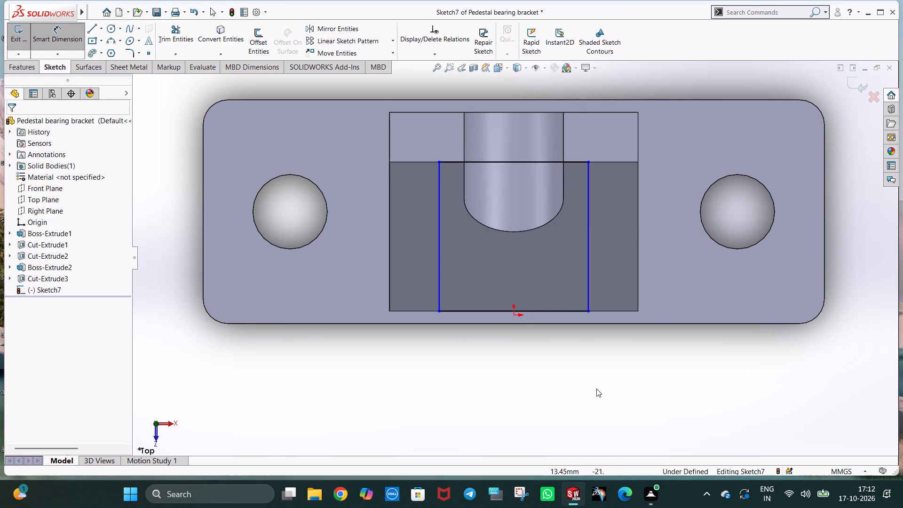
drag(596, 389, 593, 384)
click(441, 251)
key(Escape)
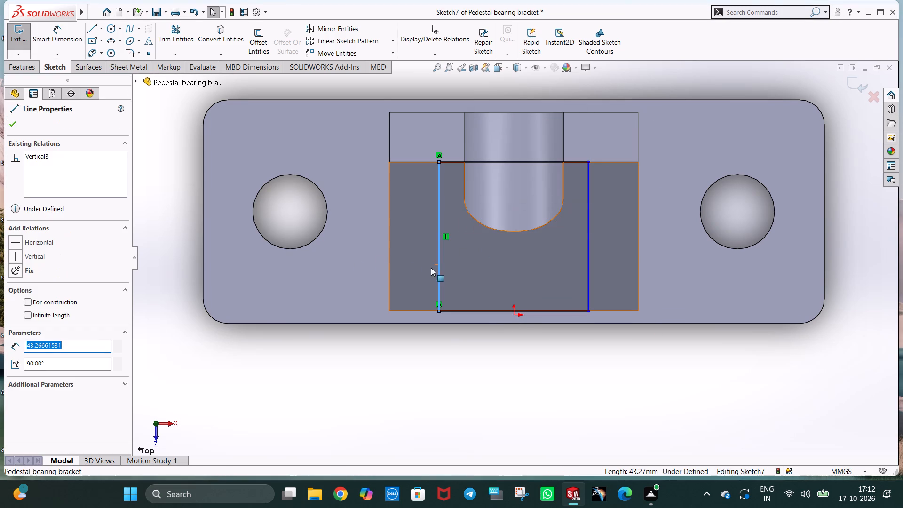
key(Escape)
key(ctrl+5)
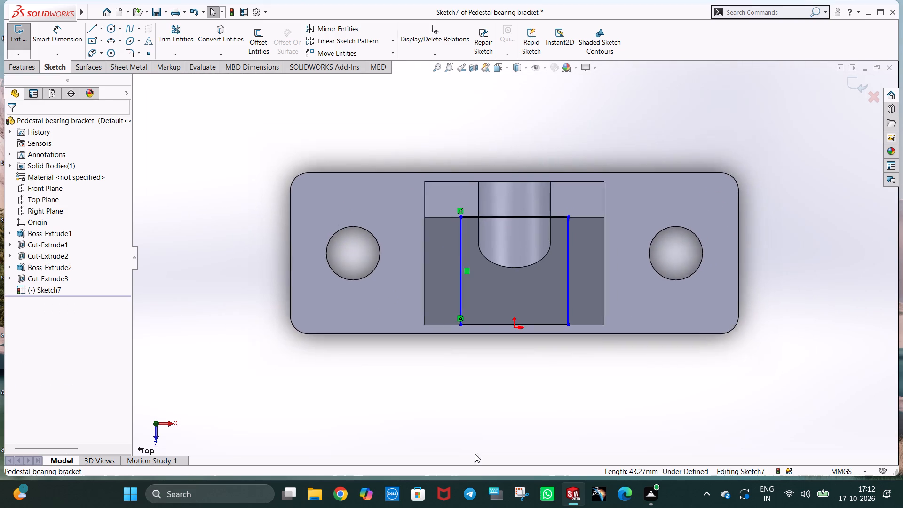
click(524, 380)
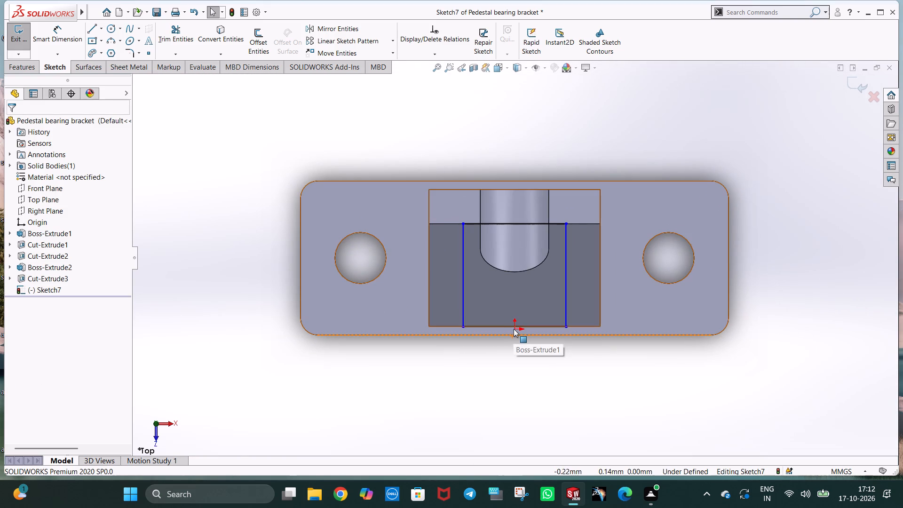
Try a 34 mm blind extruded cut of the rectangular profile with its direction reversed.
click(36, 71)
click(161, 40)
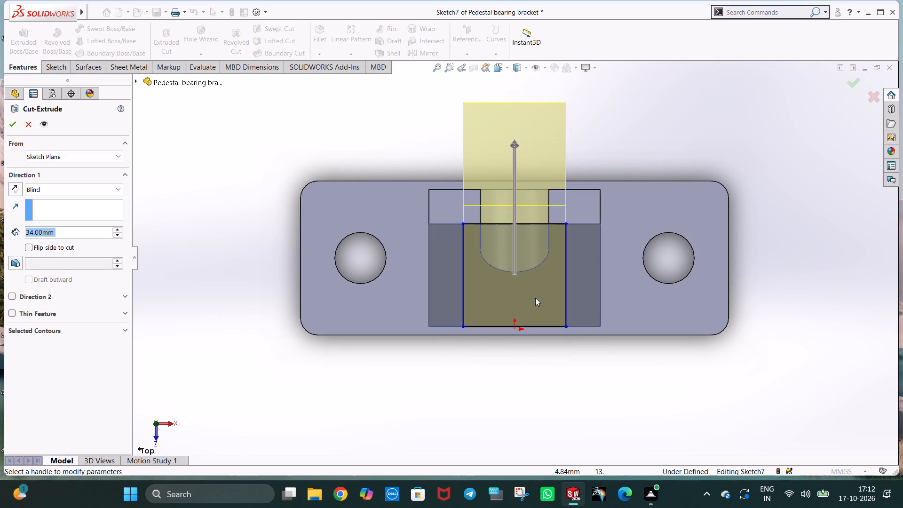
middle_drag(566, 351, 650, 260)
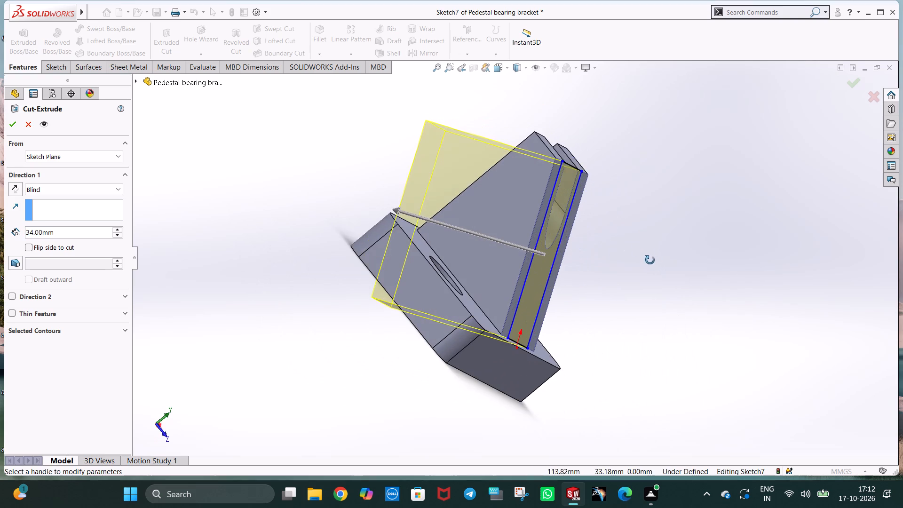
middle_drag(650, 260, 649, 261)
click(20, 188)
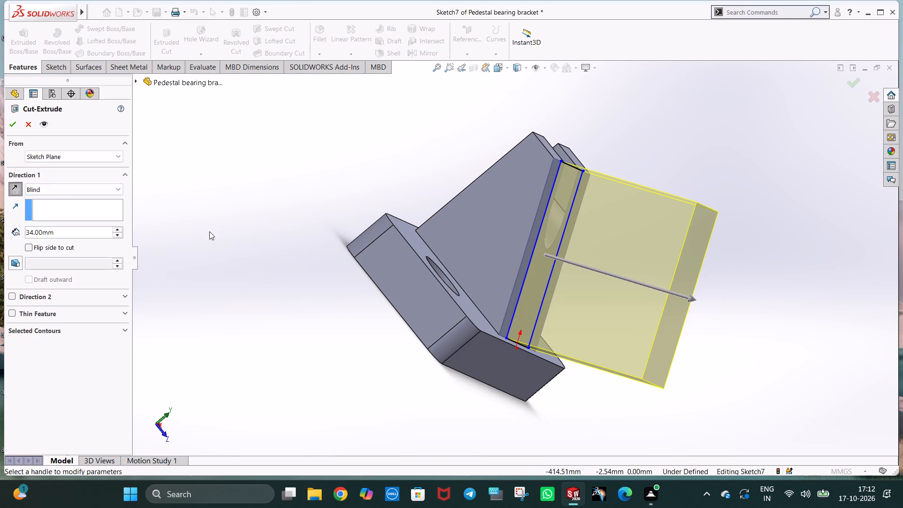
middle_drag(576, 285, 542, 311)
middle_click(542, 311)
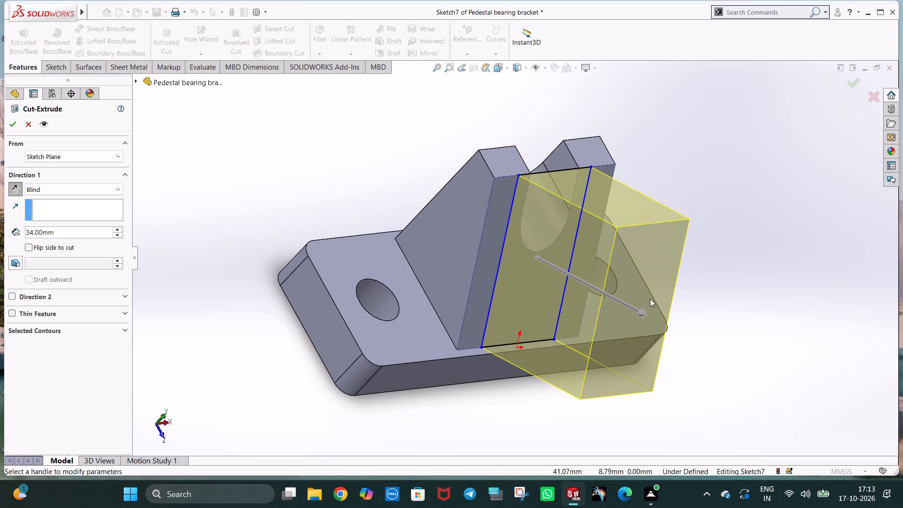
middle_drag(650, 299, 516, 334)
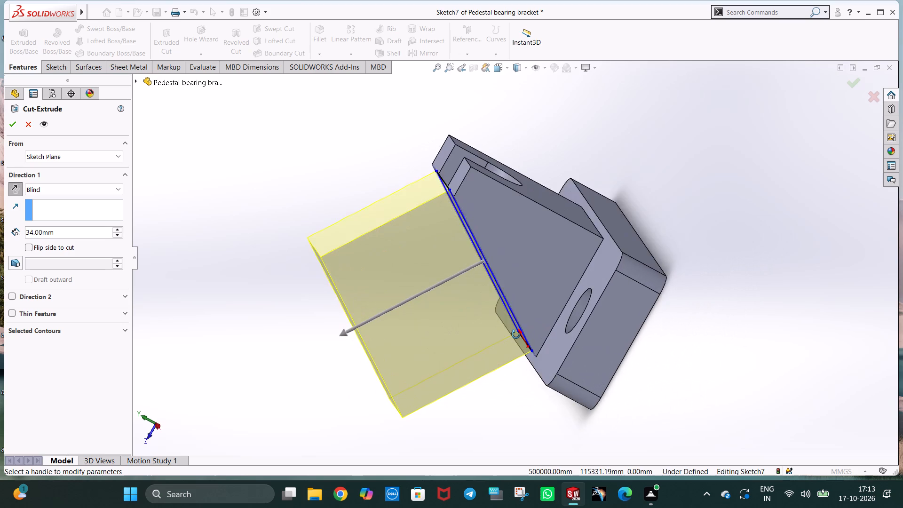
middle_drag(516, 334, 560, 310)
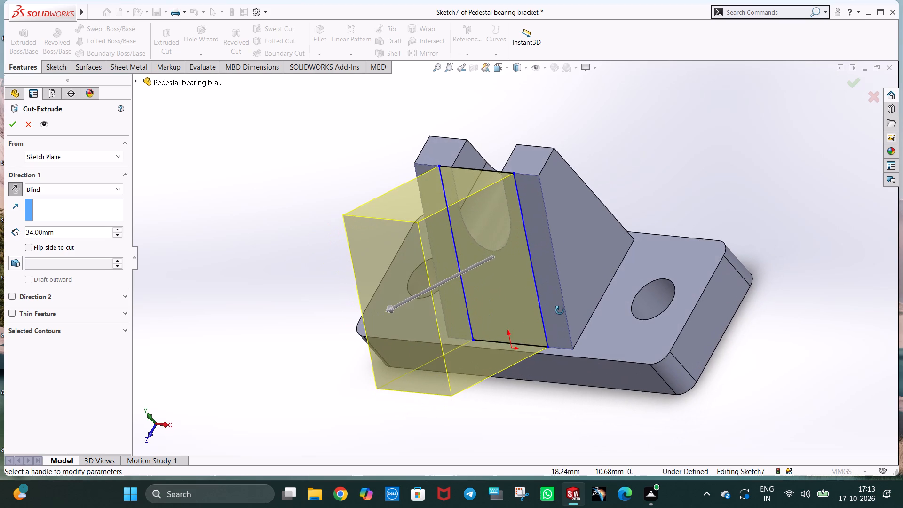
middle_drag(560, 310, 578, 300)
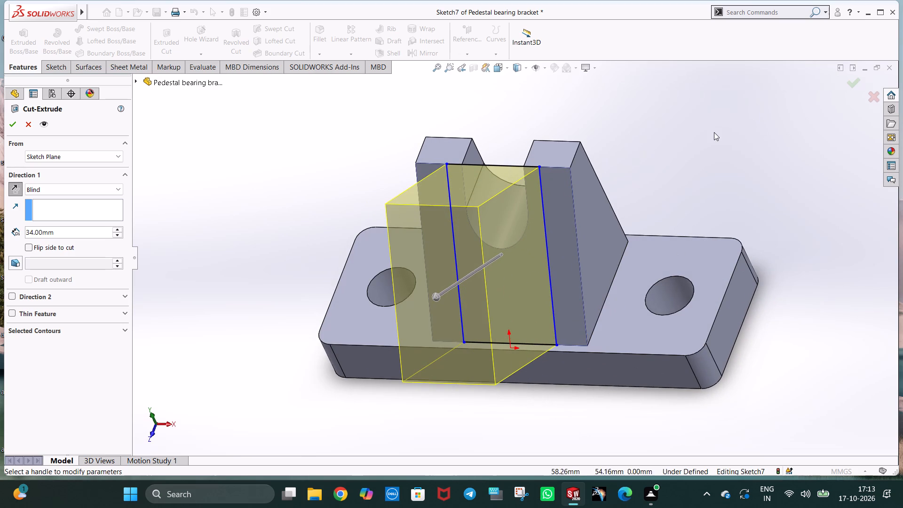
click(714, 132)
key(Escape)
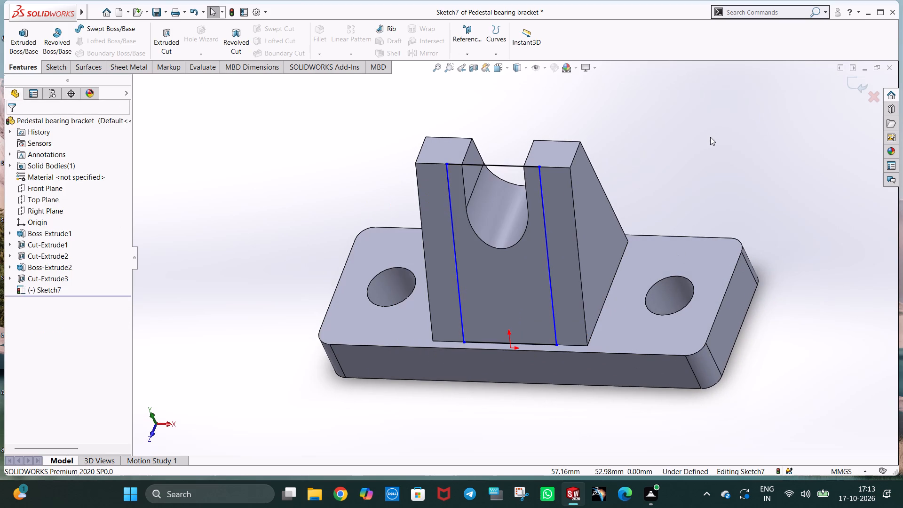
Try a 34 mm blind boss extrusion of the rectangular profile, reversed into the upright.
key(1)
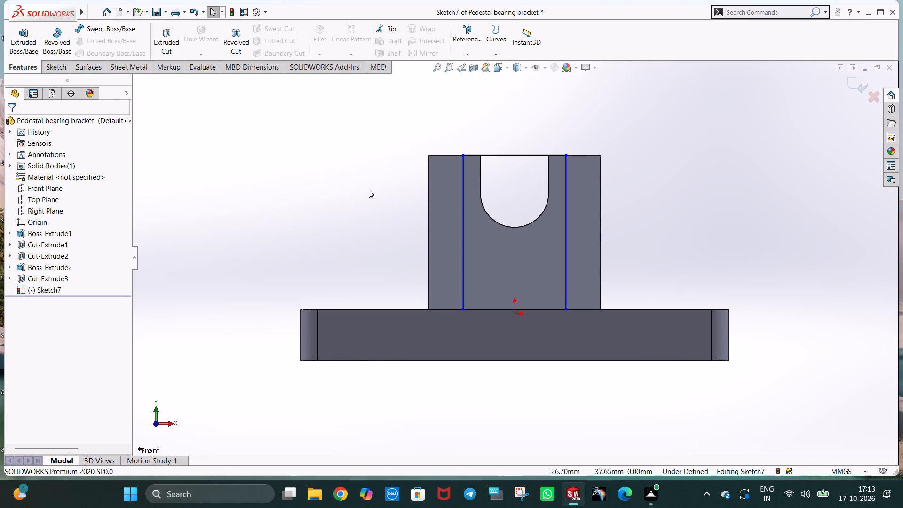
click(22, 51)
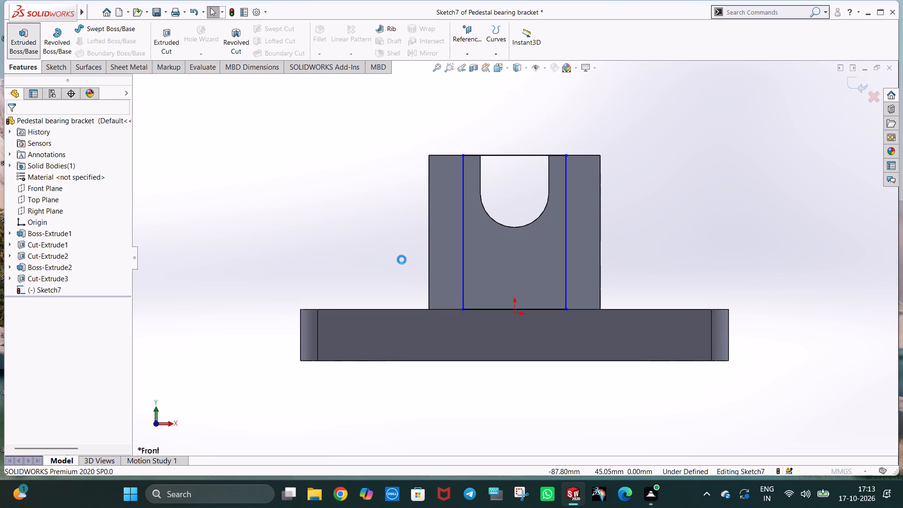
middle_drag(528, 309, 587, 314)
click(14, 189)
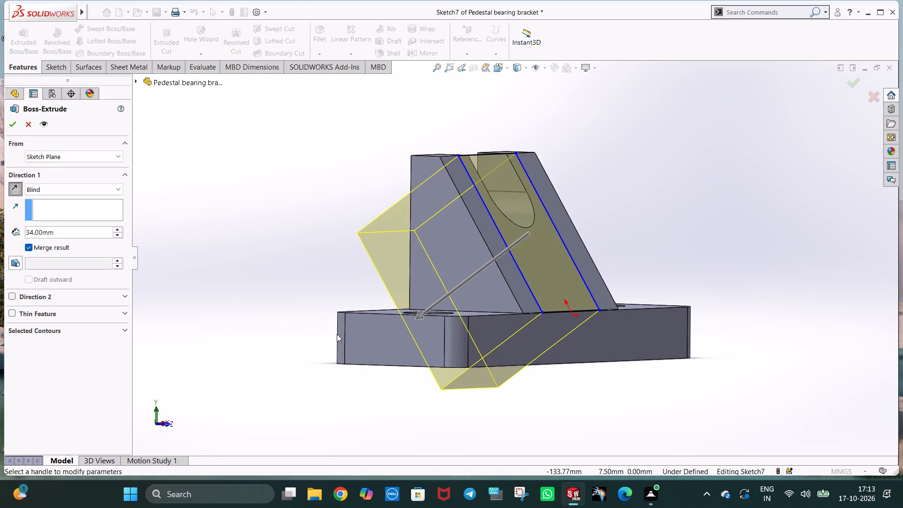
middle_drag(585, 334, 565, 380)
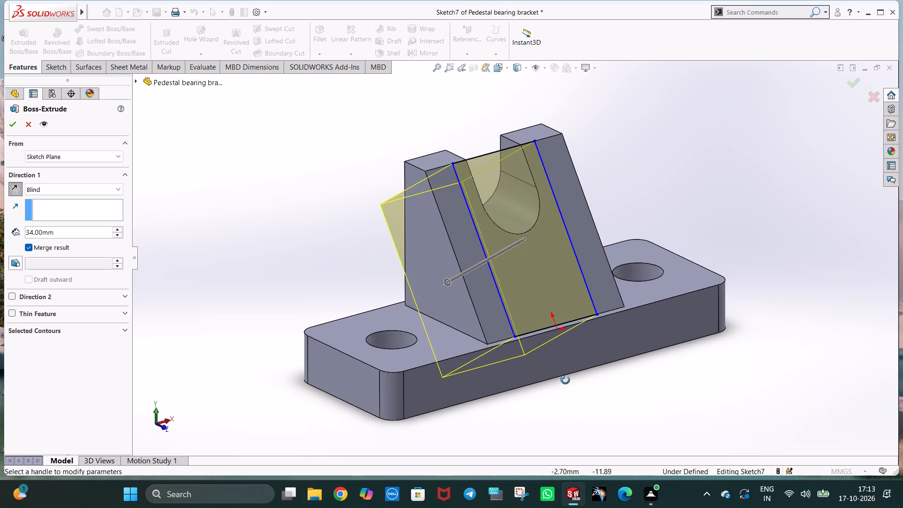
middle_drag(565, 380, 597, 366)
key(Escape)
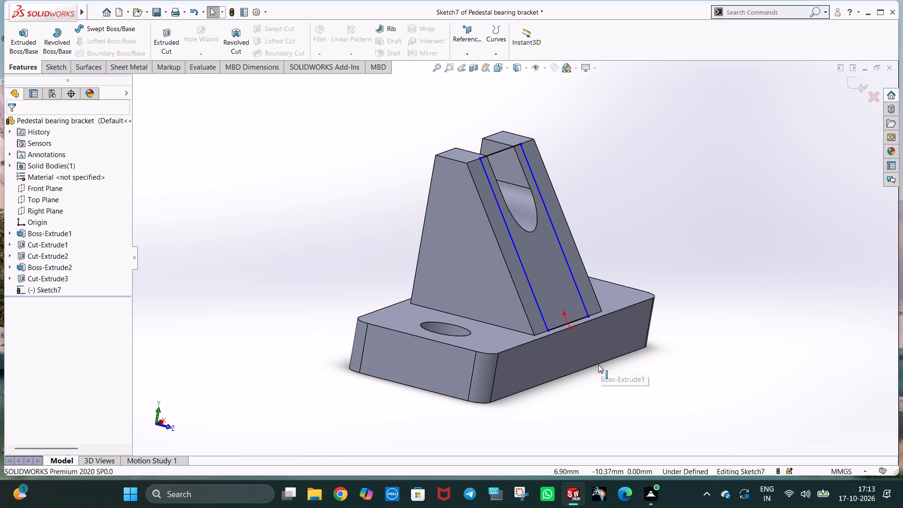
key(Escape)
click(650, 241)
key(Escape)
Delete all four lines of the rectangular profile on the sloped face.
click(573, 281)
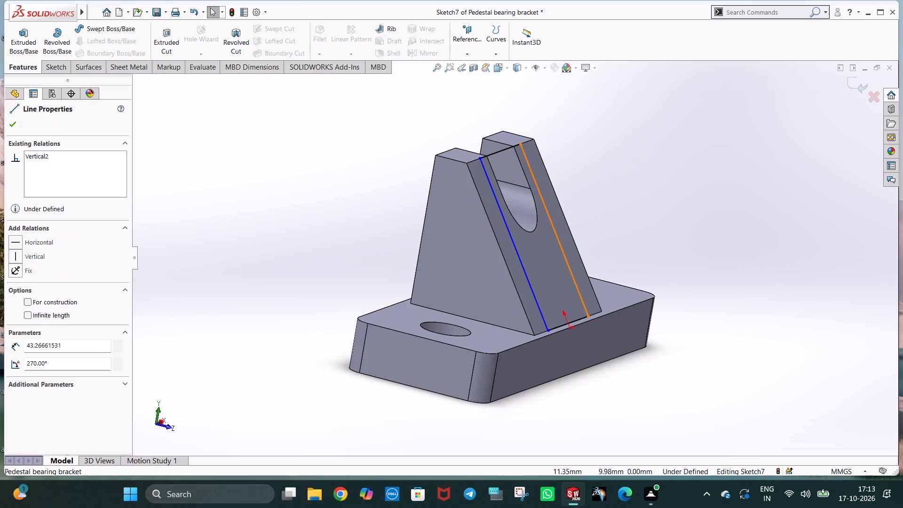
key(Delete)
click(538, 309)
click(656, 222)
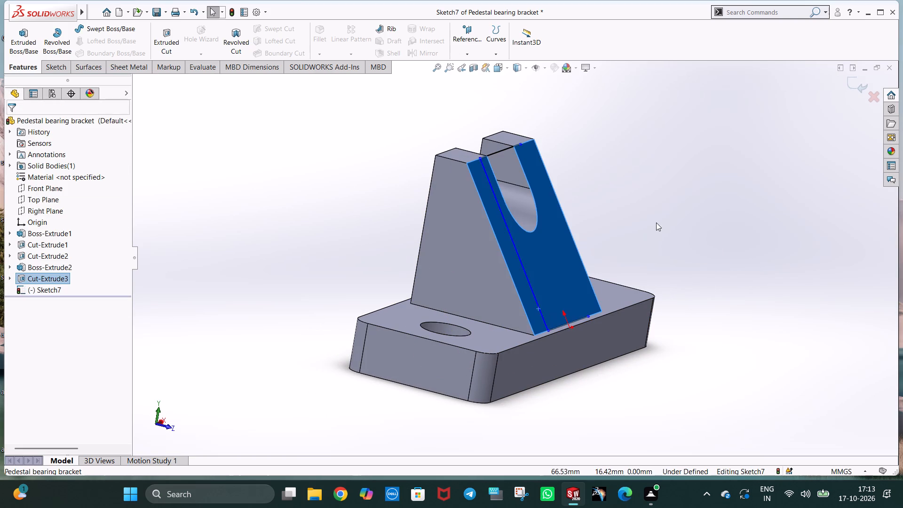
click(535, 296)
key(Delete)
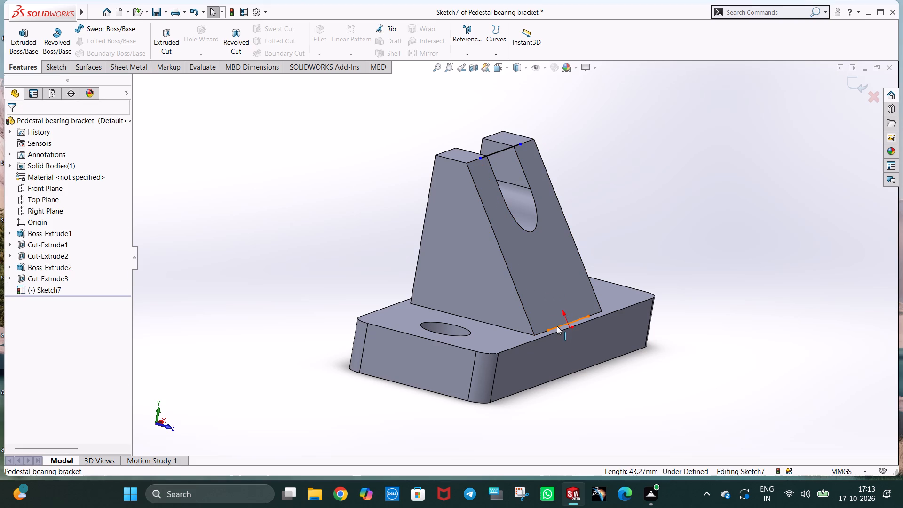
click(557, 326)
key(Delete)
click(502, 151)
key(Delete)
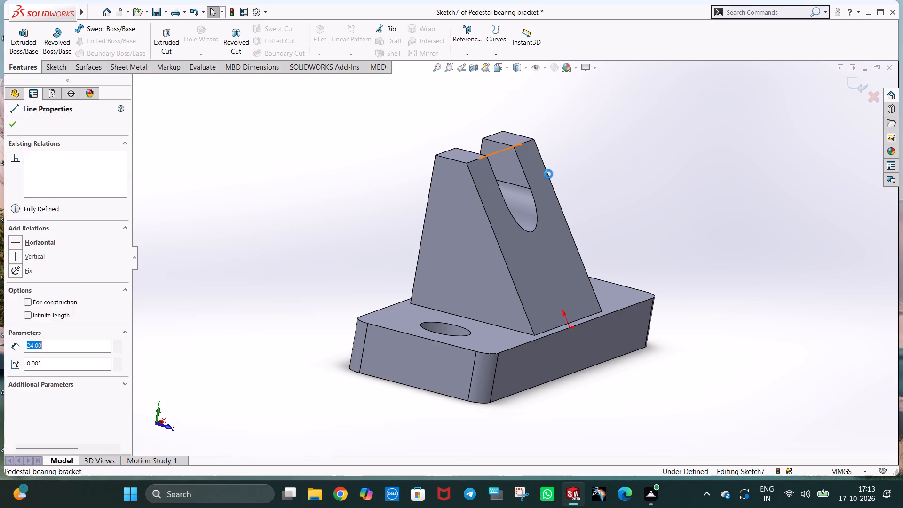
click(652, 152)
Exit the emptied sketch on the sloped face.
key(ctrl+4)
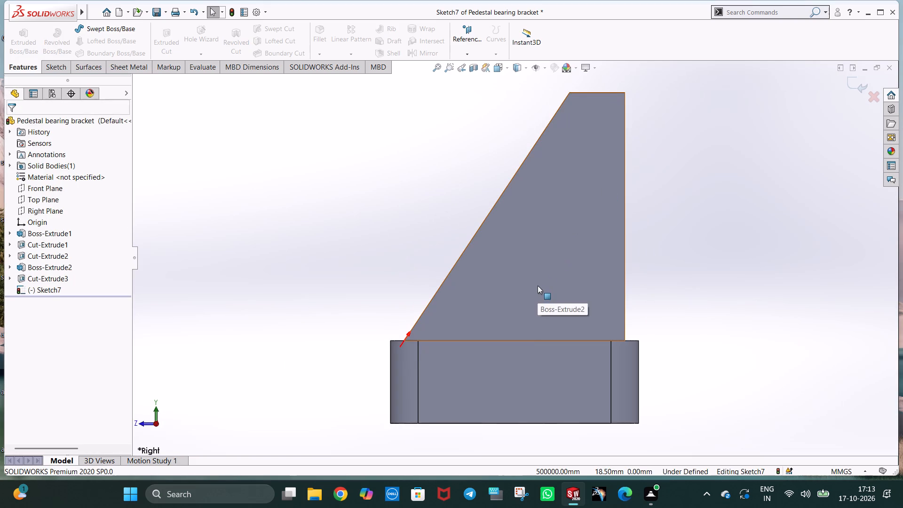
middle_drag(452, 284, 483, 312)
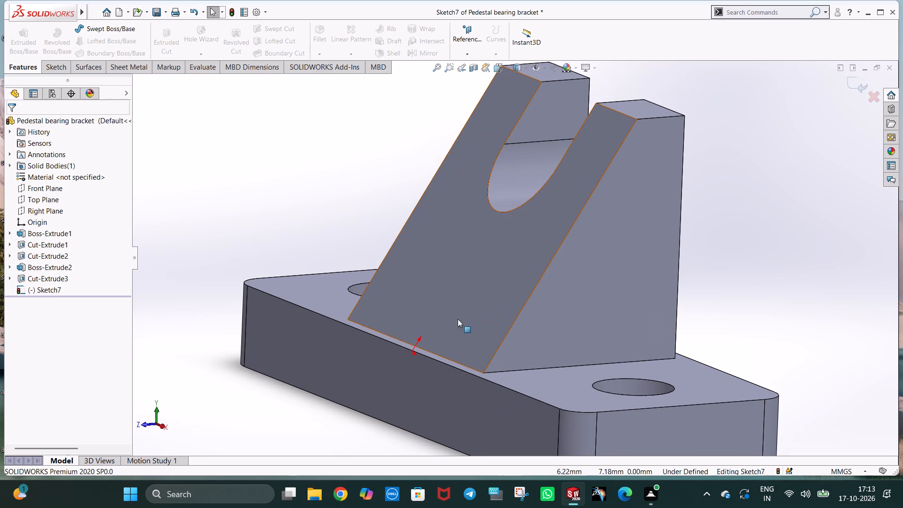
middle_drag(507, 304, 498, 294)
key(ctrl+3)
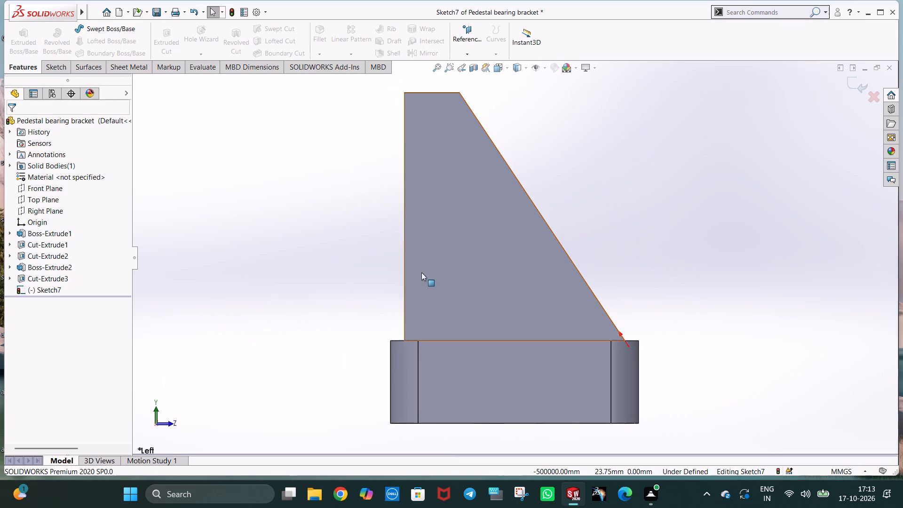
click(47, 211)
click(52, 197)
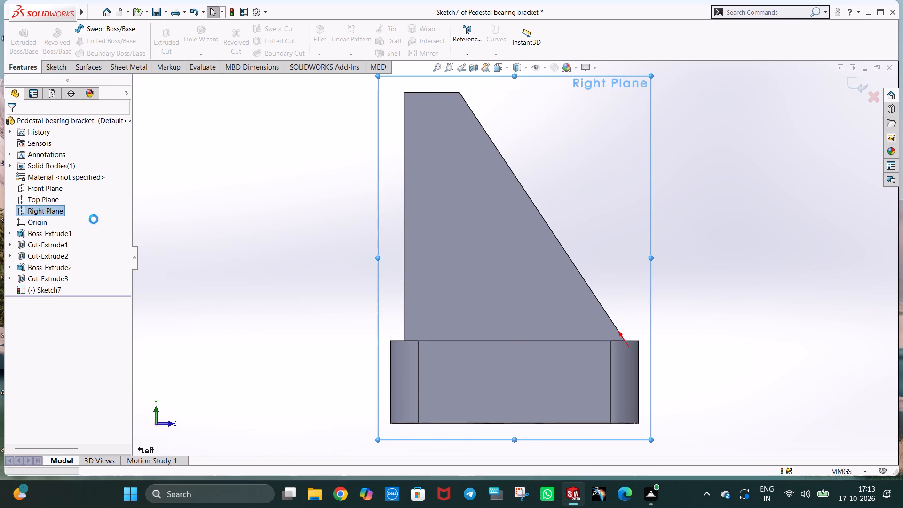
middle_drag(475, 314, 444, 324)
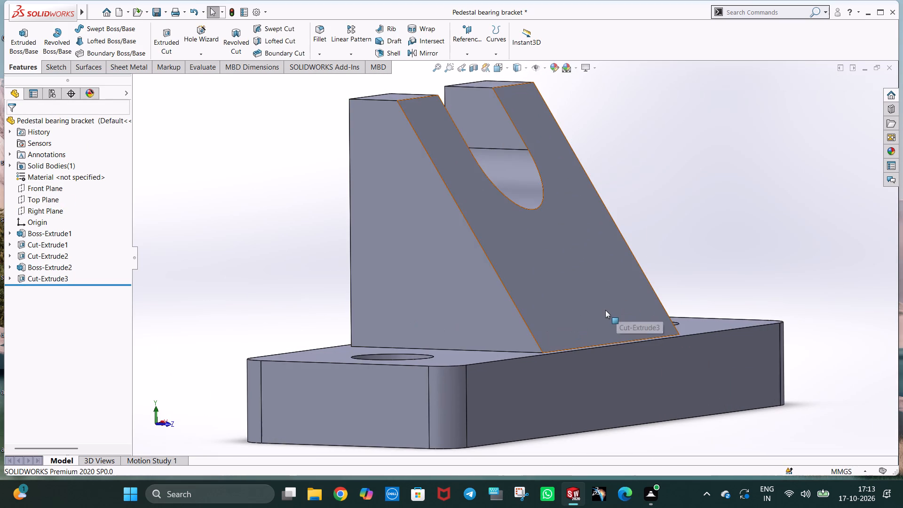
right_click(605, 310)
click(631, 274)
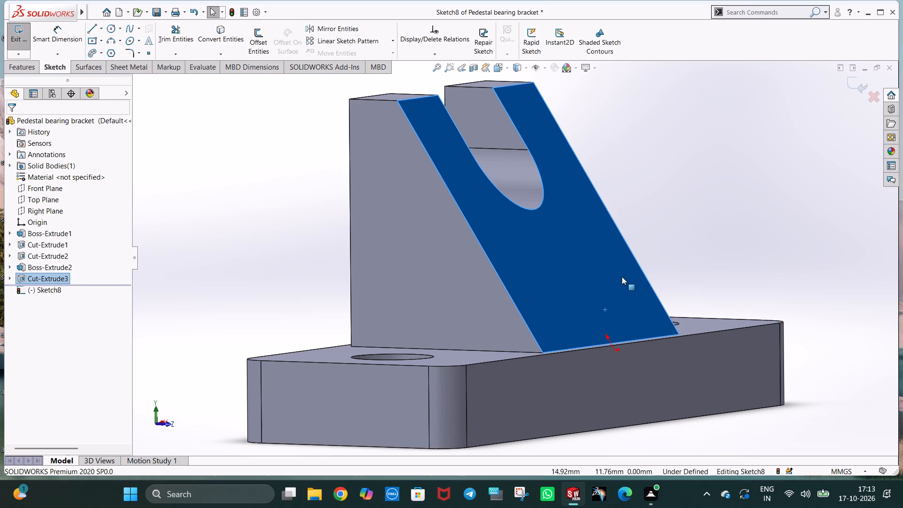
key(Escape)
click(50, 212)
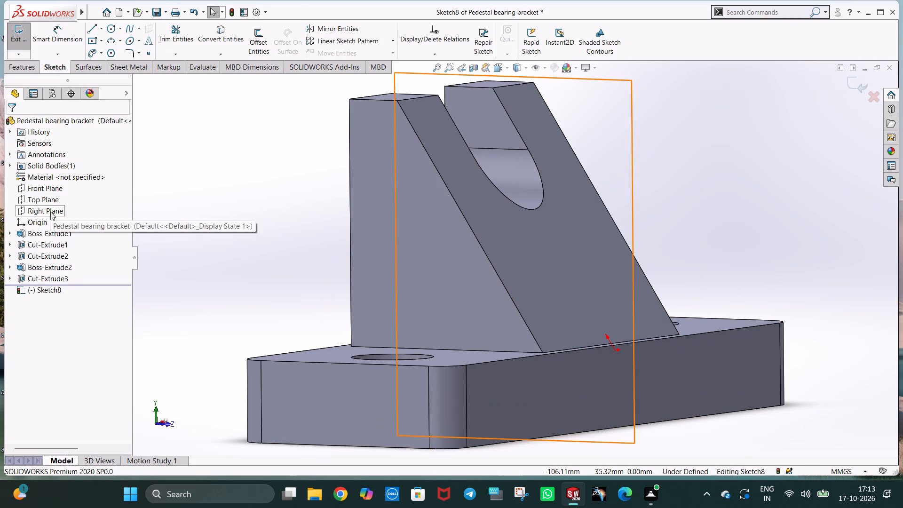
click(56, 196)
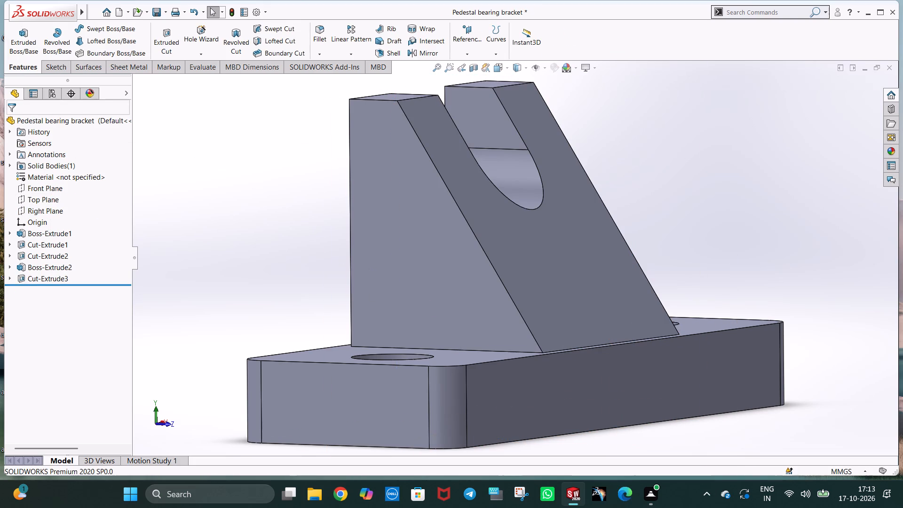
Start a new sketch on the Right Plane.
click(50, 210)
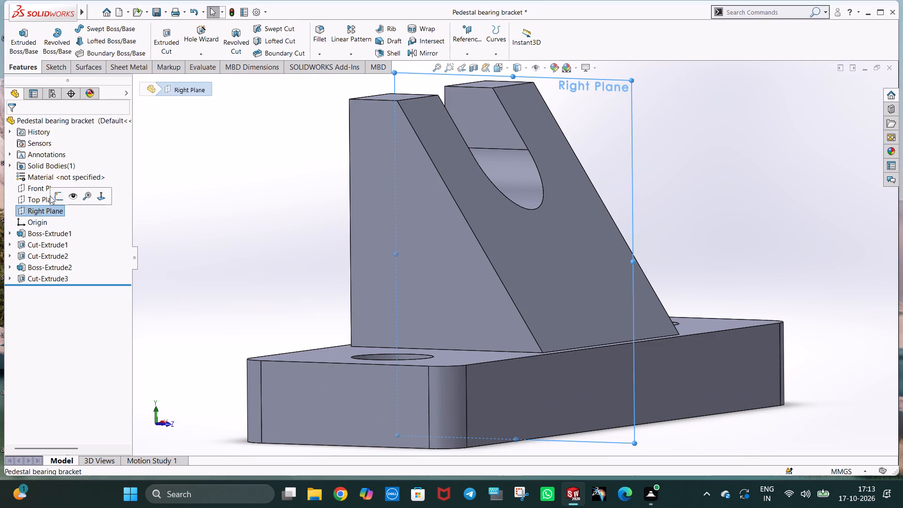
click(56, 195)
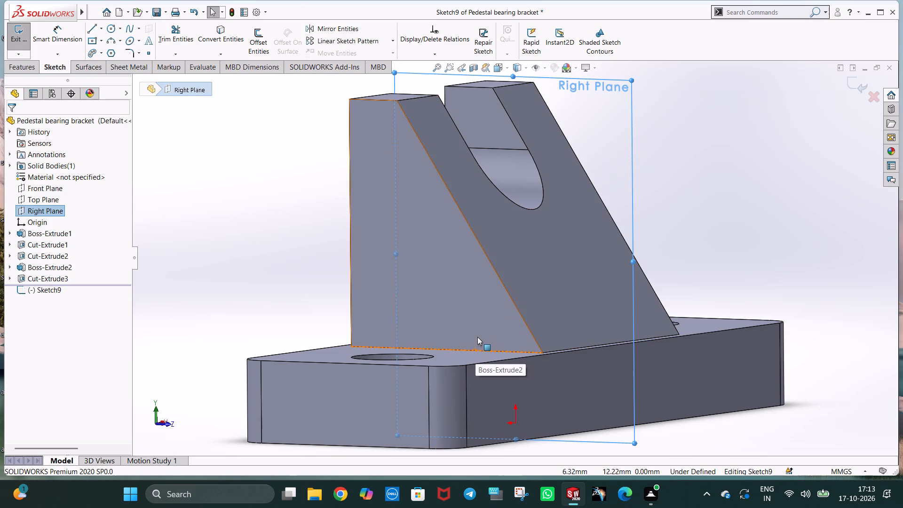
middle_drag(517, 308, 539, 306)
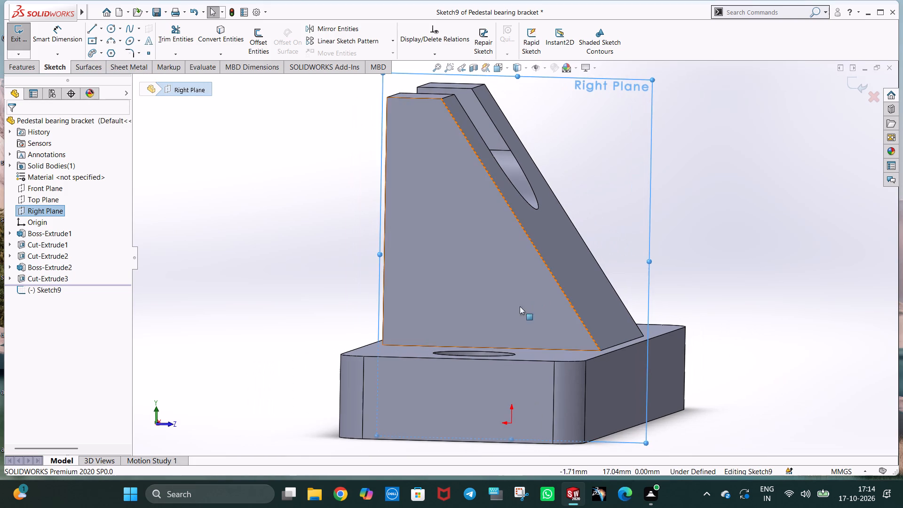
right_click(501, 298)
click(594, 163)
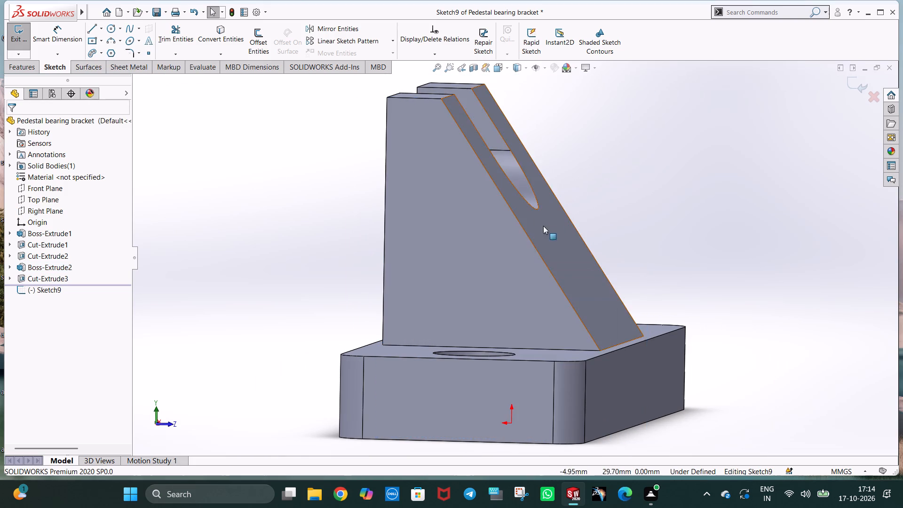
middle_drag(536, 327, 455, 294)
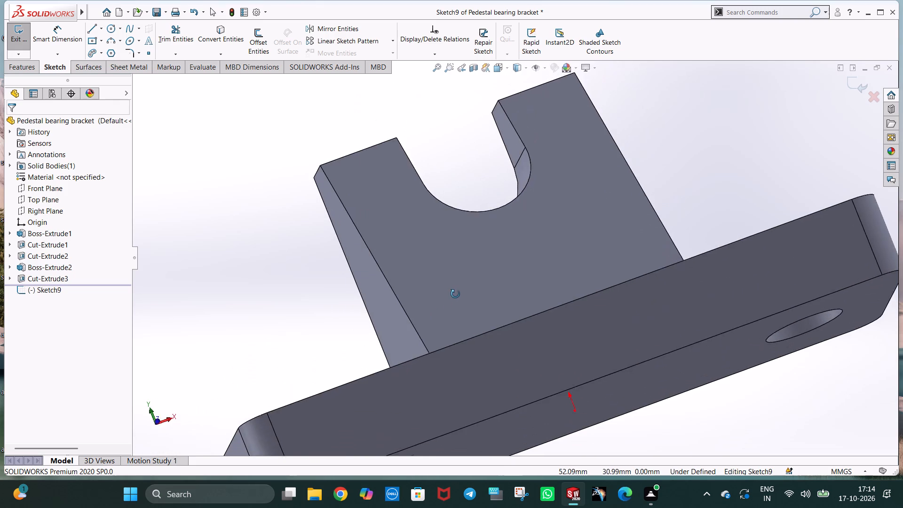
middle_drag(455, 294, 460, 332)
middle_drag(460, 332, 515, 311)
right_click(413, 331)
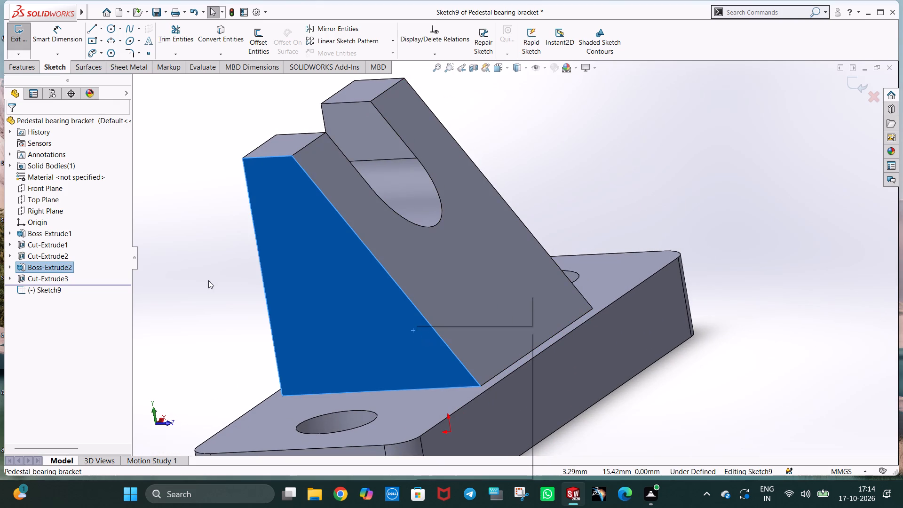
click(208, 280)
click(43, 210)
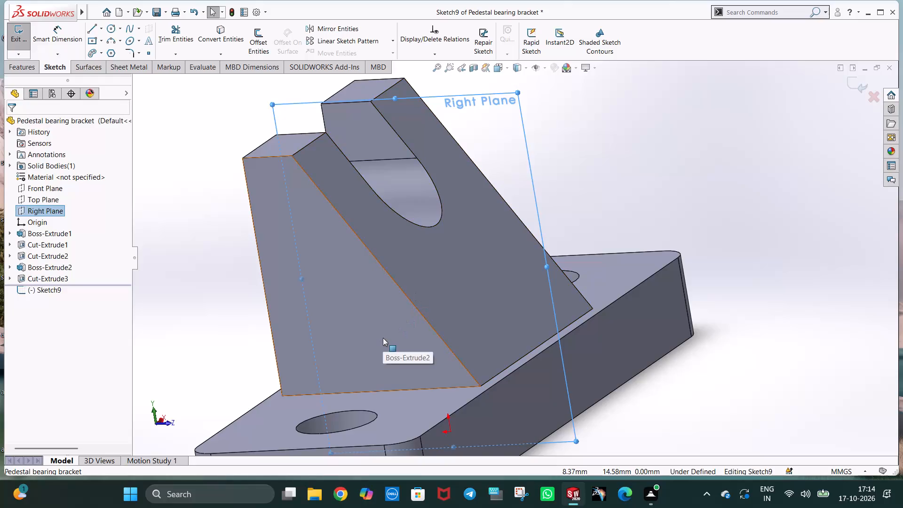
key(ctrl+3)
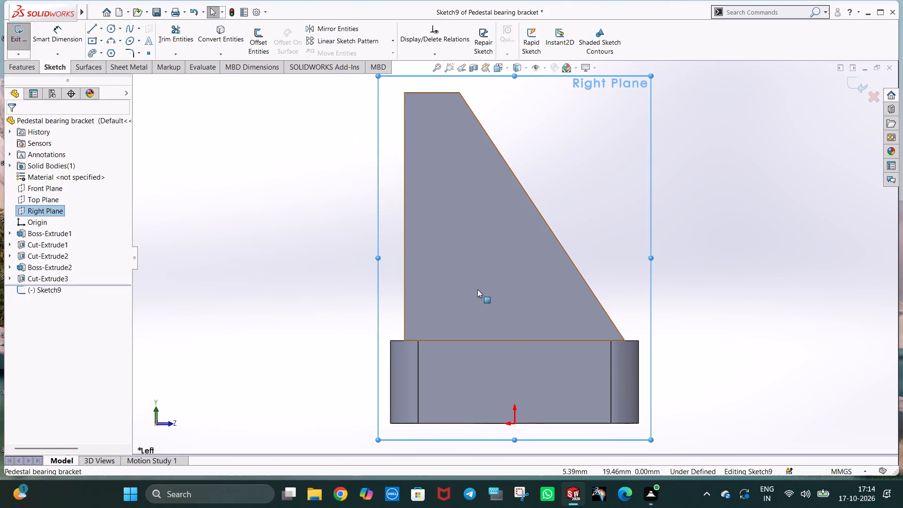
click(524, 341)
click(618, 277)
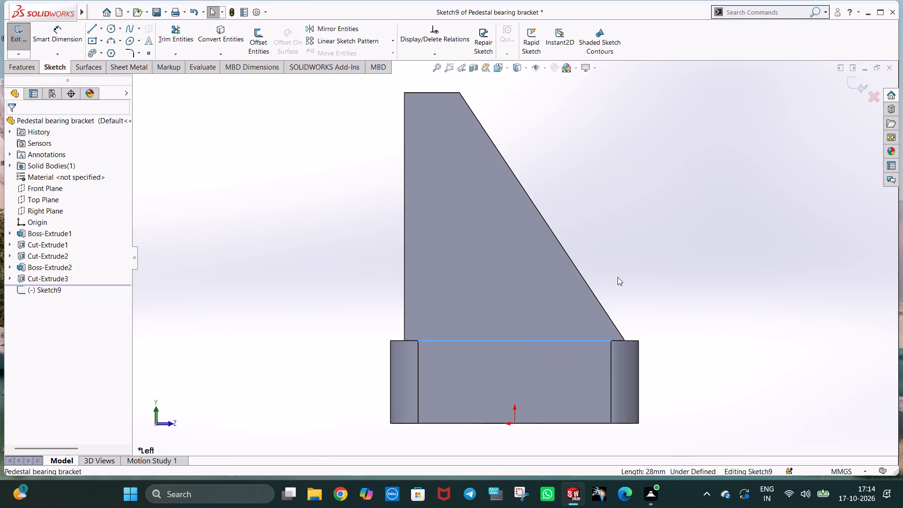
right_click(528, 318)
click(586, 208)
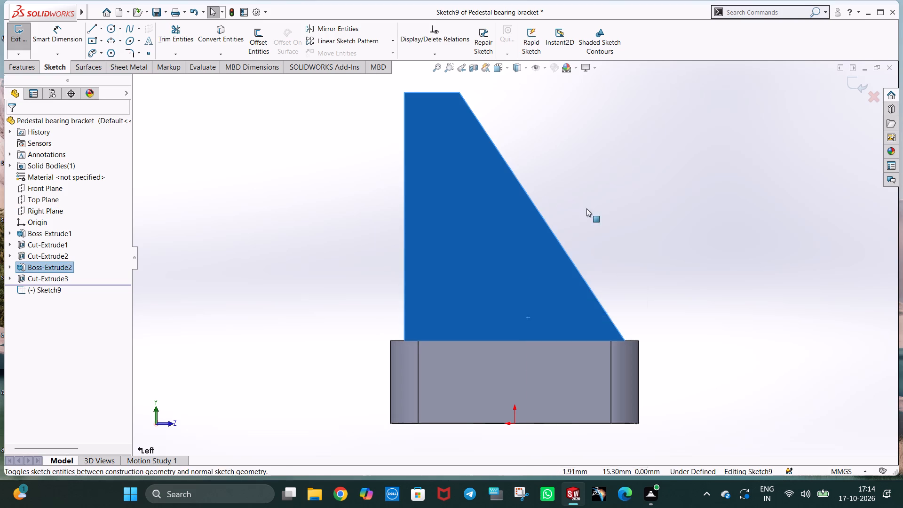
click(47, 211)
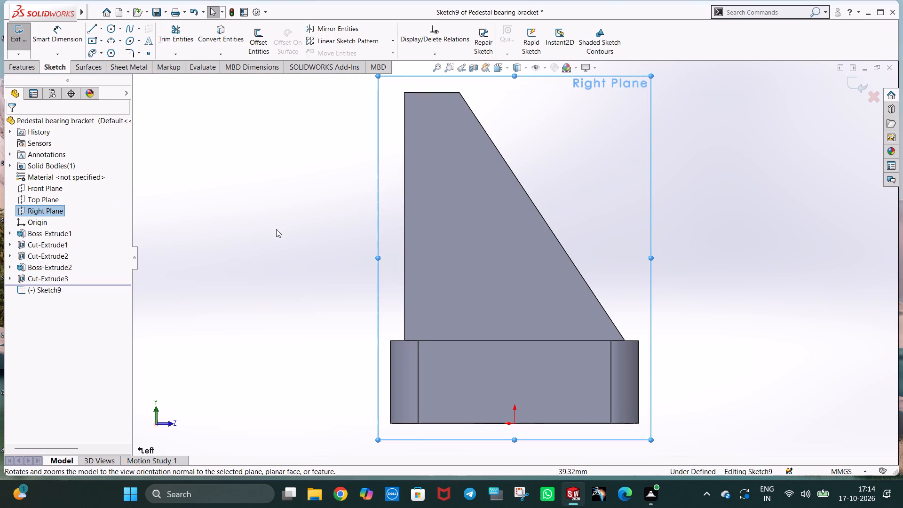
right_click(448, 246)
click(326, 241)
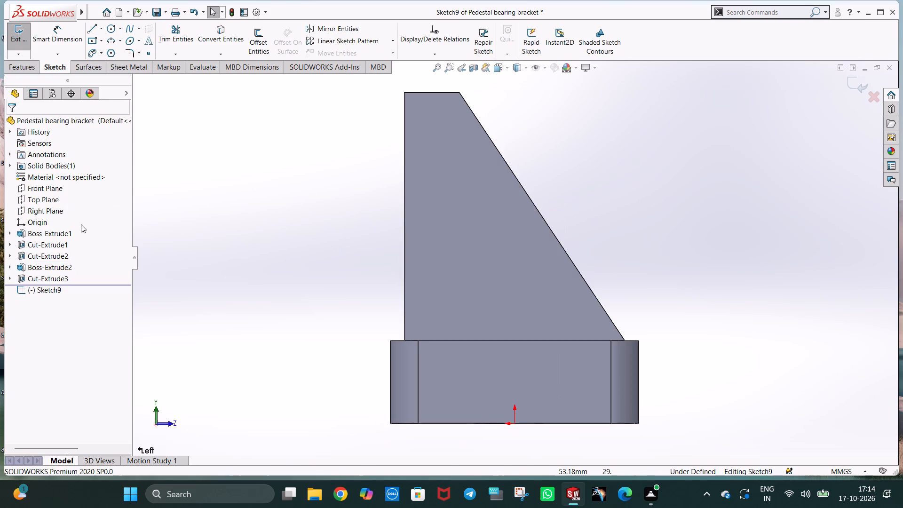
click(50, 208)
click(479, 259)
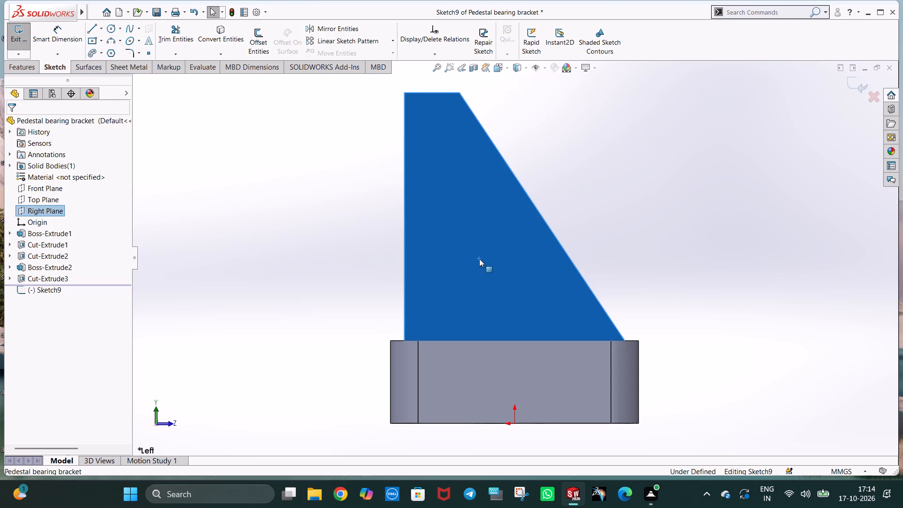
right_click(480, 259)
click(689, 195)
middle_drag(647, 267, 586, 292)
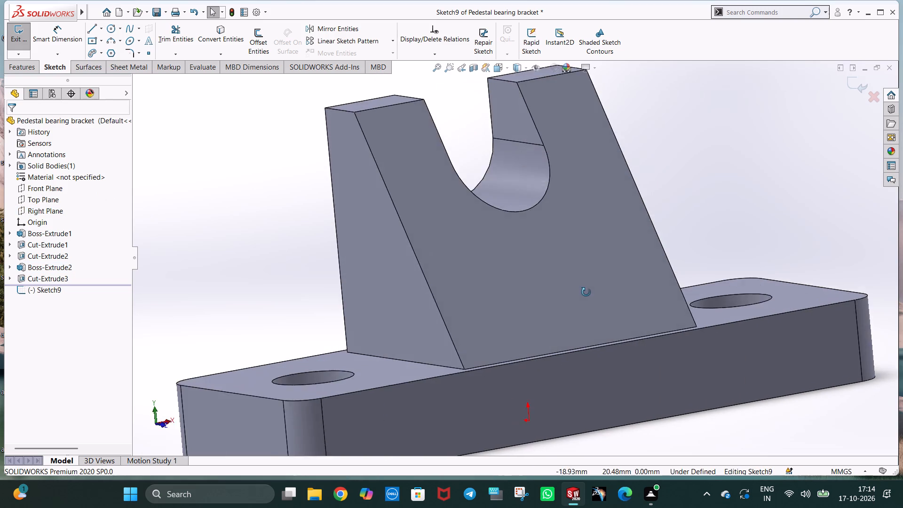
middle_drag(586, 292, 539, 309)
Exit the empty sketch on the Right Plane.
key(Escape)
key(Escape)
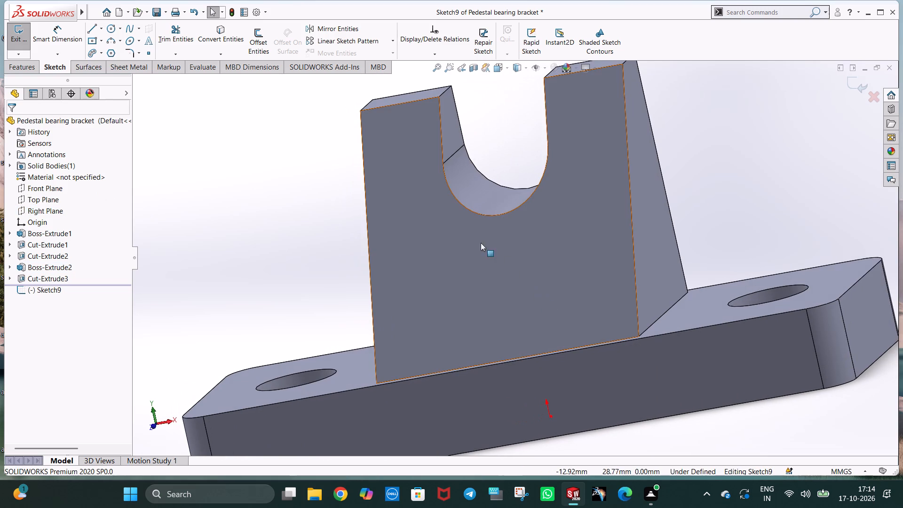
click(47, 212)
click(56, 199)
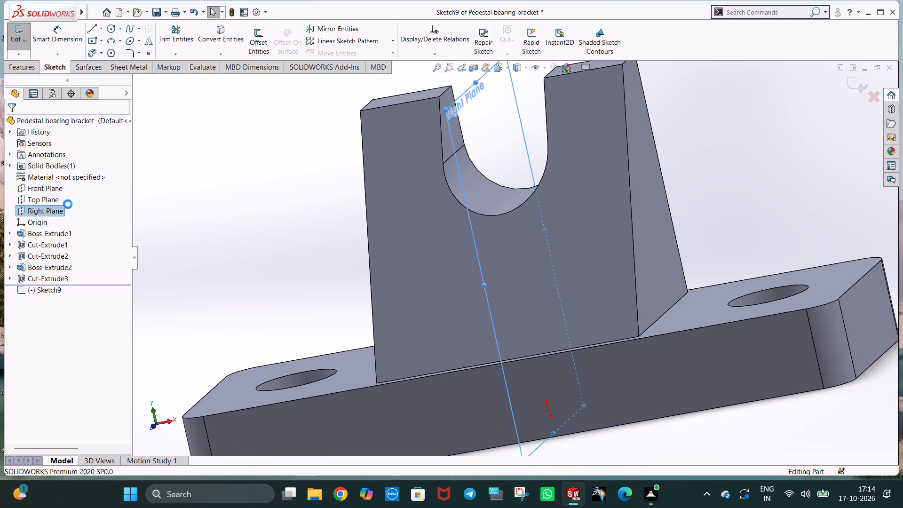
Start a fresh sketch on the Right Plane.
middle_drag(414, 295, 539, 290)
middle_drag(522, 315, 474, 282)
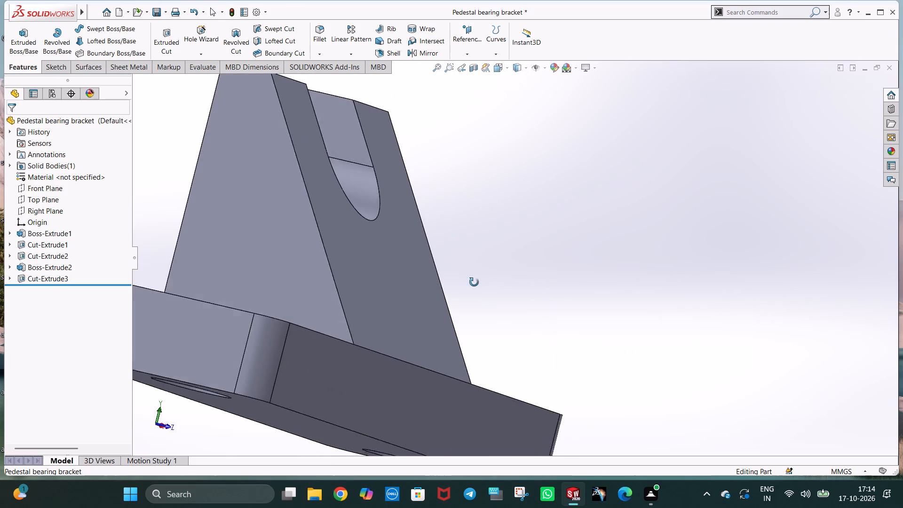
middle_drag(474, 282, 470, 284)
scroll(471, 299, up, 3)
click(56, 208)
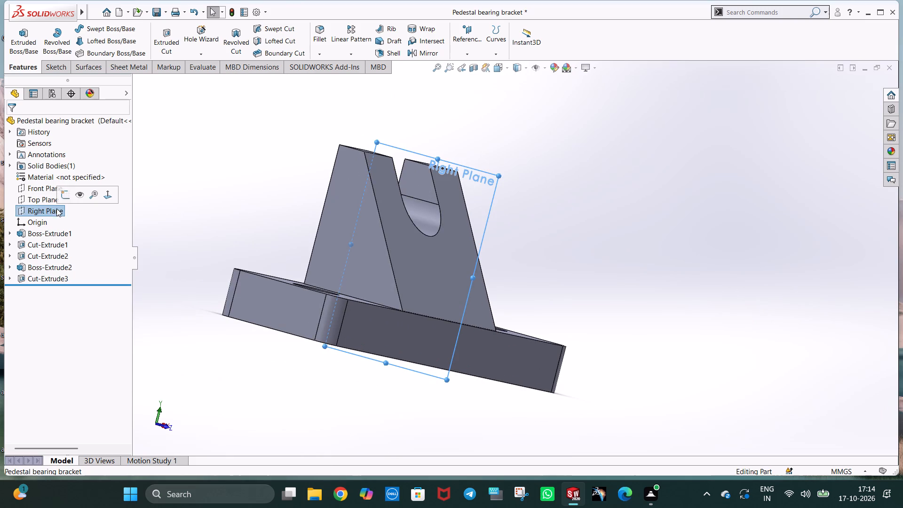
click(62, 196)
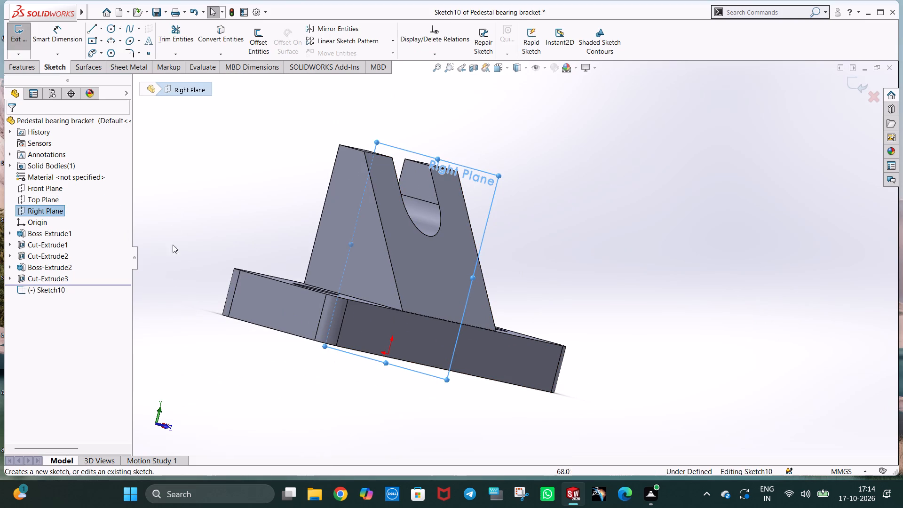
Sketch a closed triangle with a 36 mm vertical line from the slope's top corner, a horizontal base line, and a line along the slope.
click(93, 27)
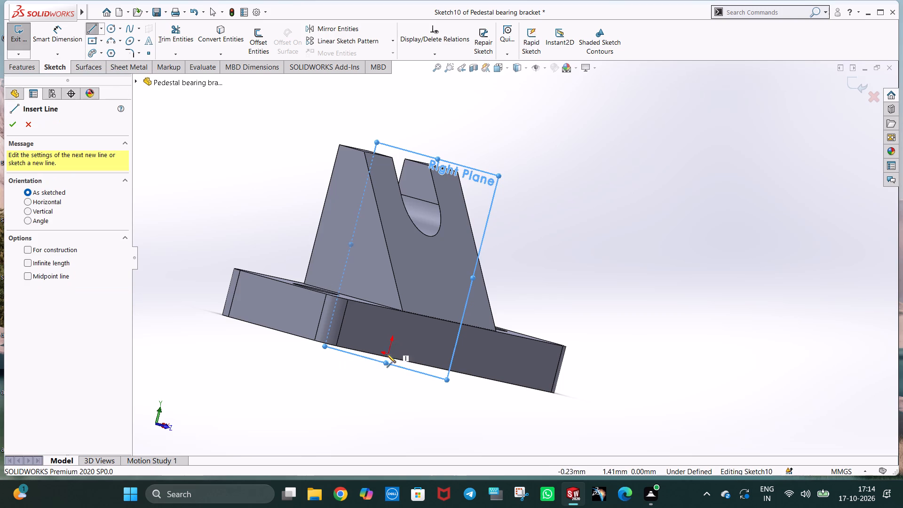
key(ctrl+3)
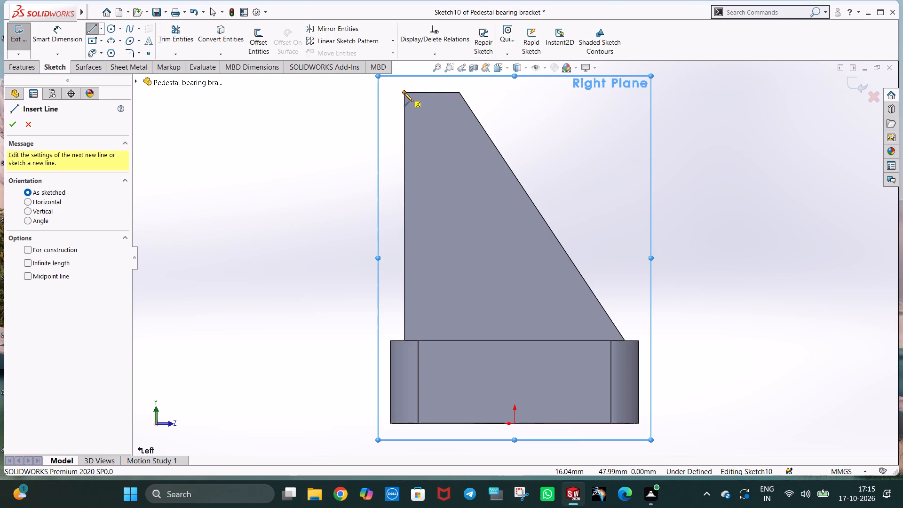
click(404, 93)
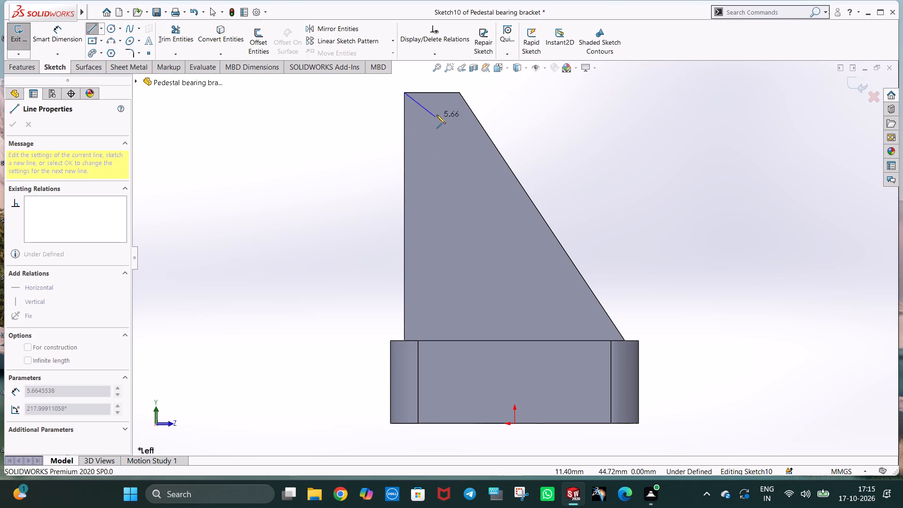
key(Escape)
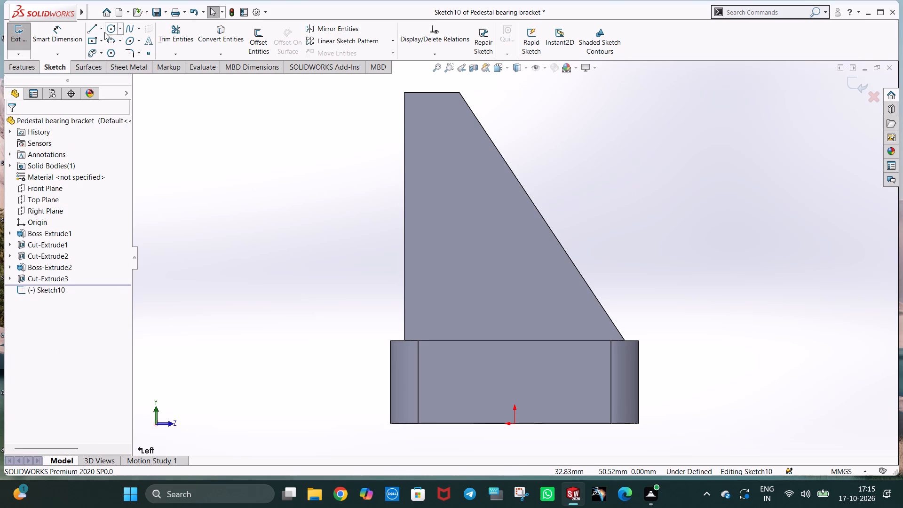
click(91, 28)
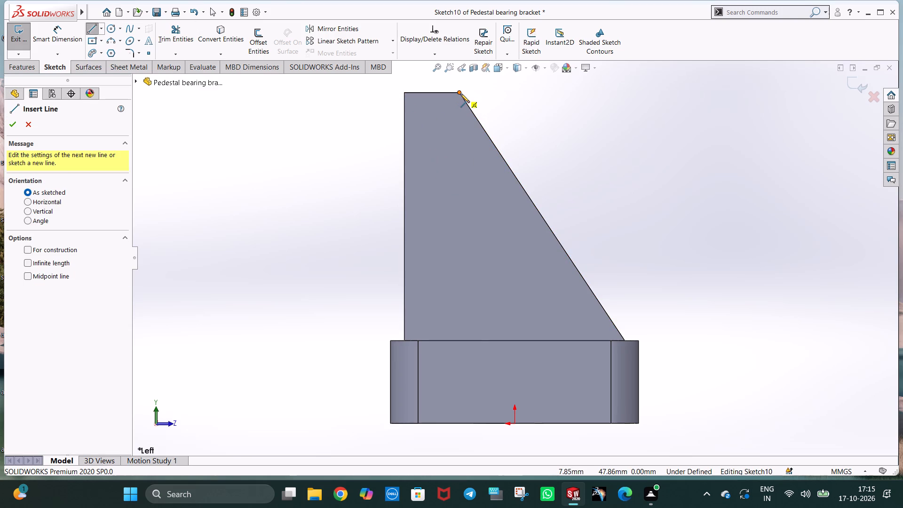
click(460, 94)
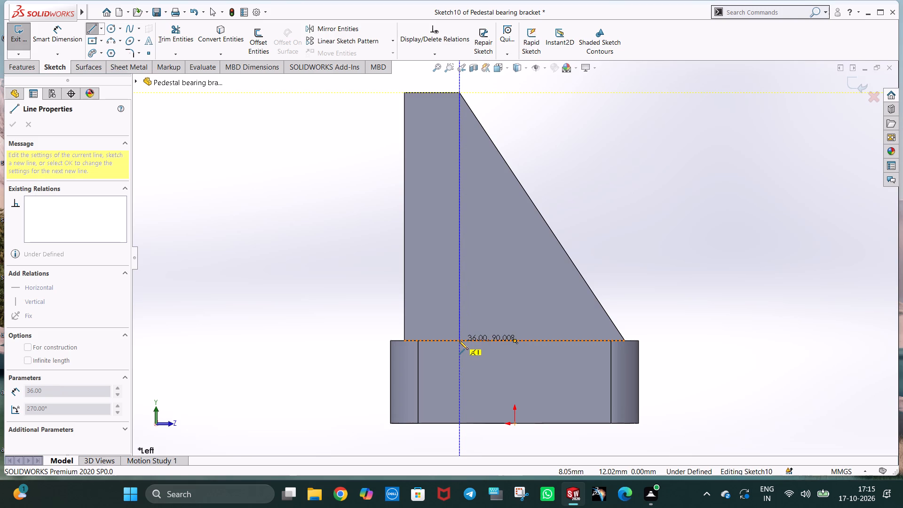
click(459, 341)
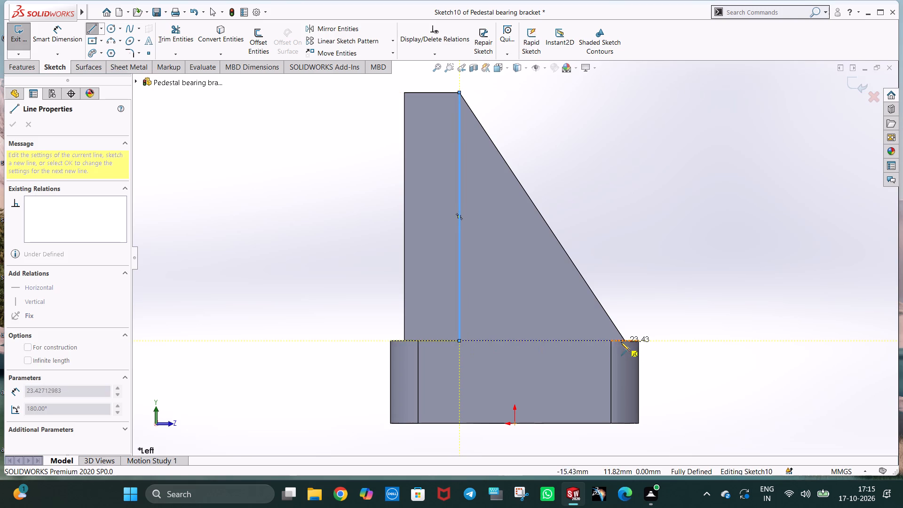
click(625, 341)
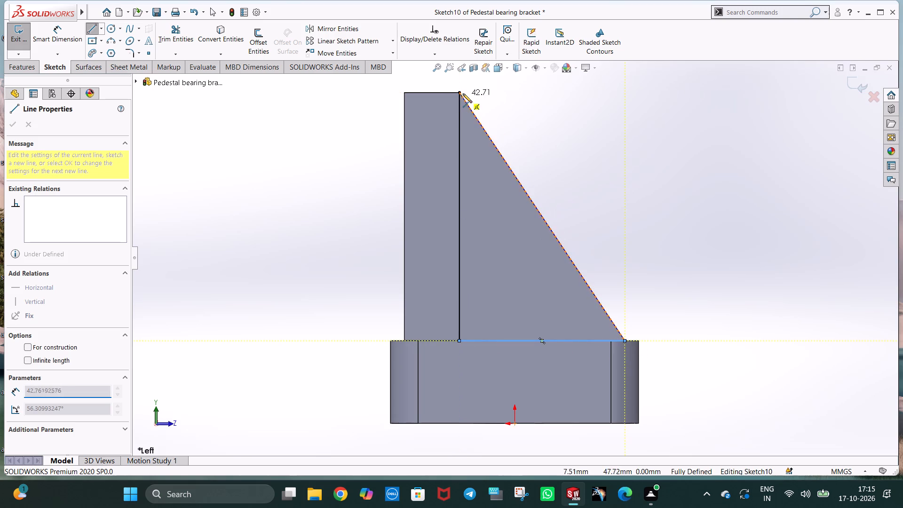
click(461, 92)
key(Escape)
key(Escape)
key(Escape)
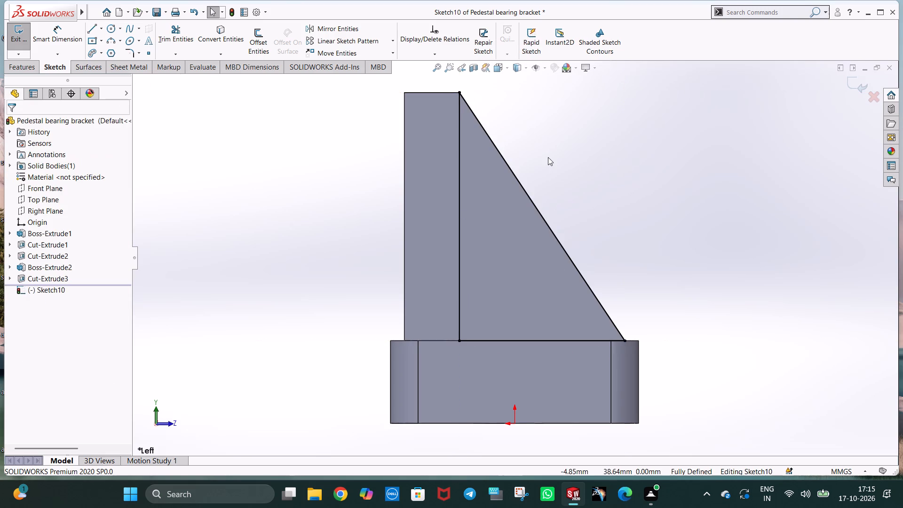
Start an extruded cut from the triangular sketch with a Mid Plane end condition.
middle_drag(615, 221, 558, 249)
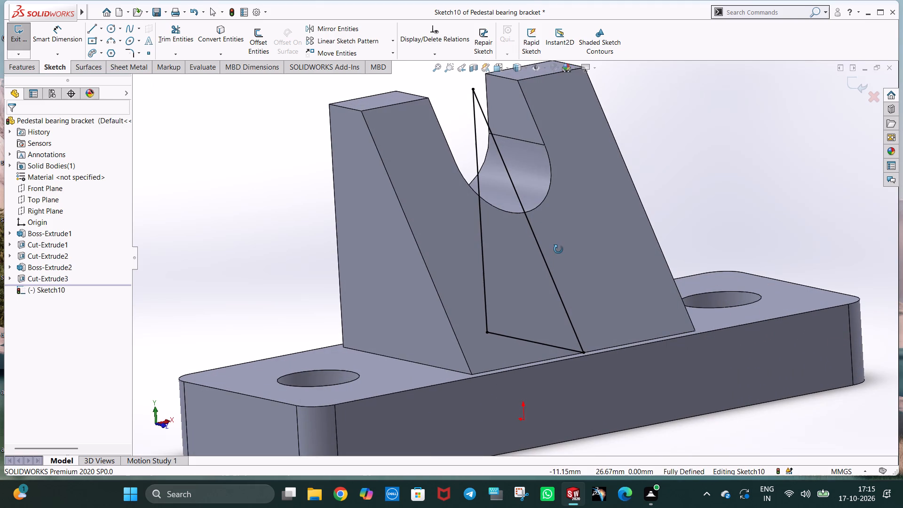
middle_drag(558, 249, 611, 267)
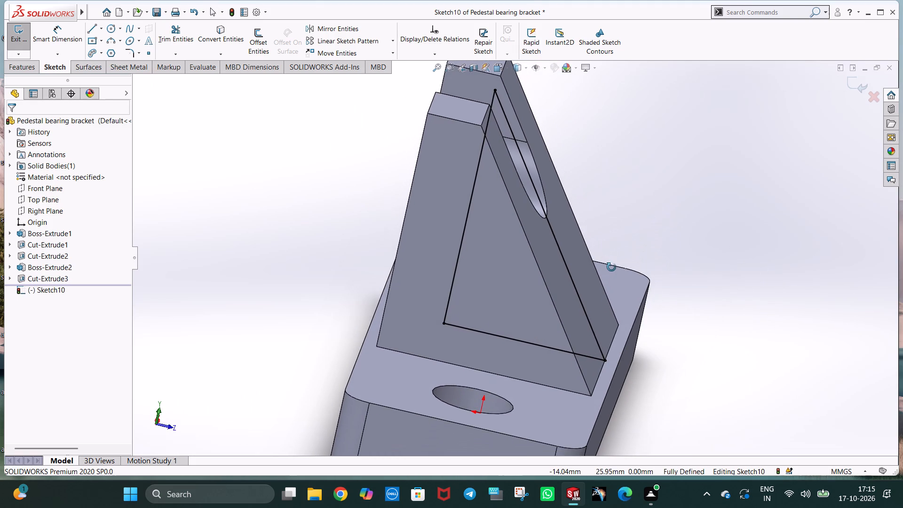
middle_drag(611, 267, 579, 277)
click(31, 68)
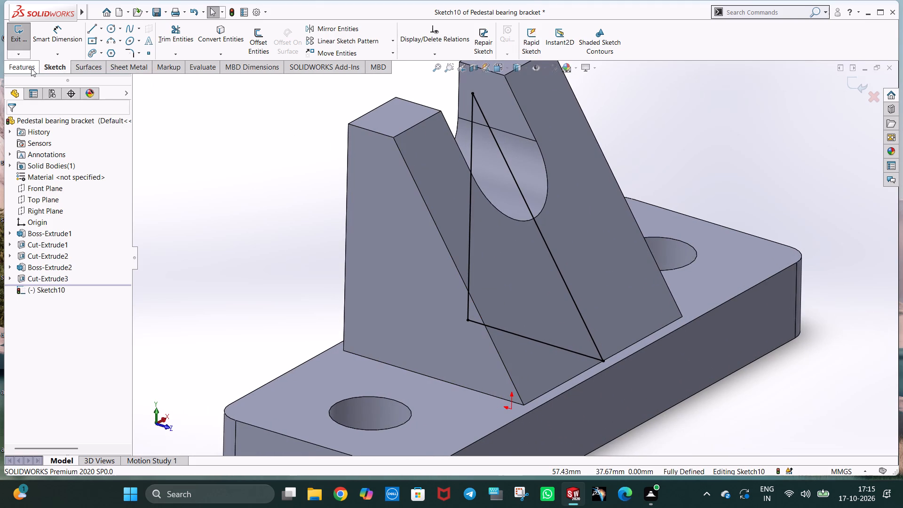
click(163, 47)
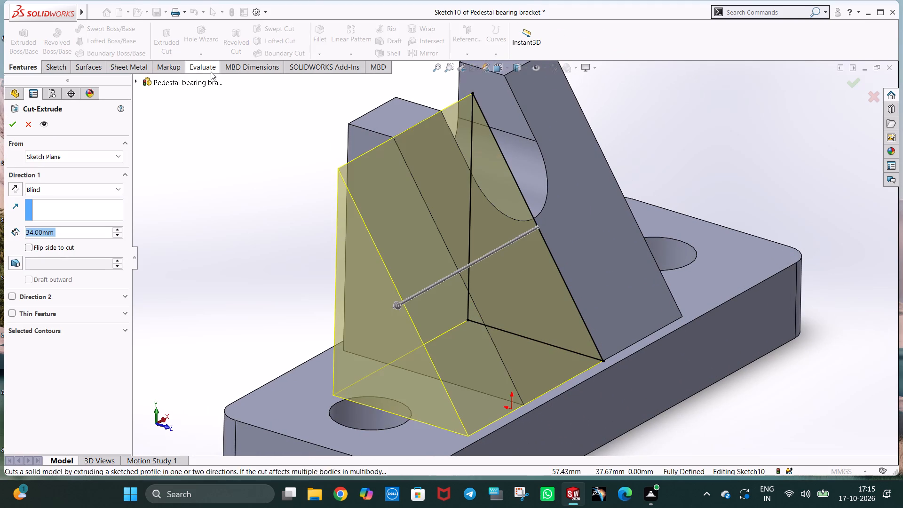
middle_drag(567, 199, 525, 197)
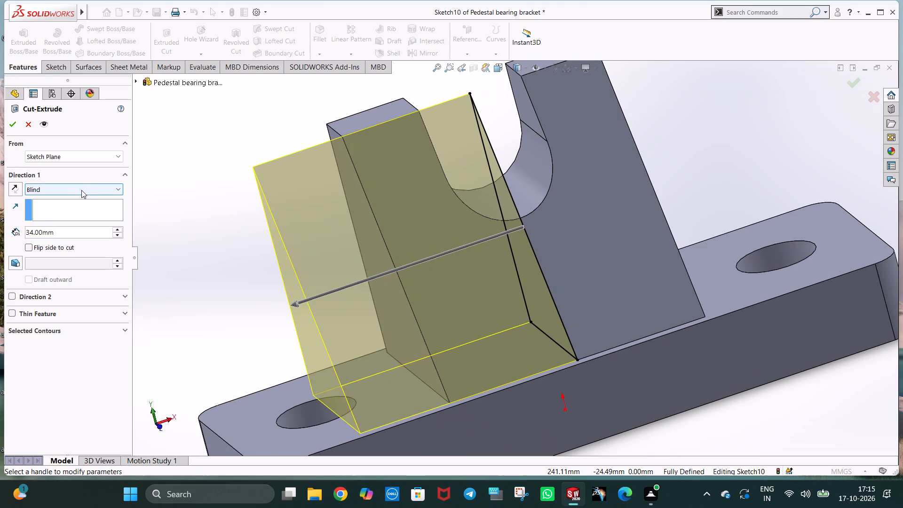
click(81, 190)
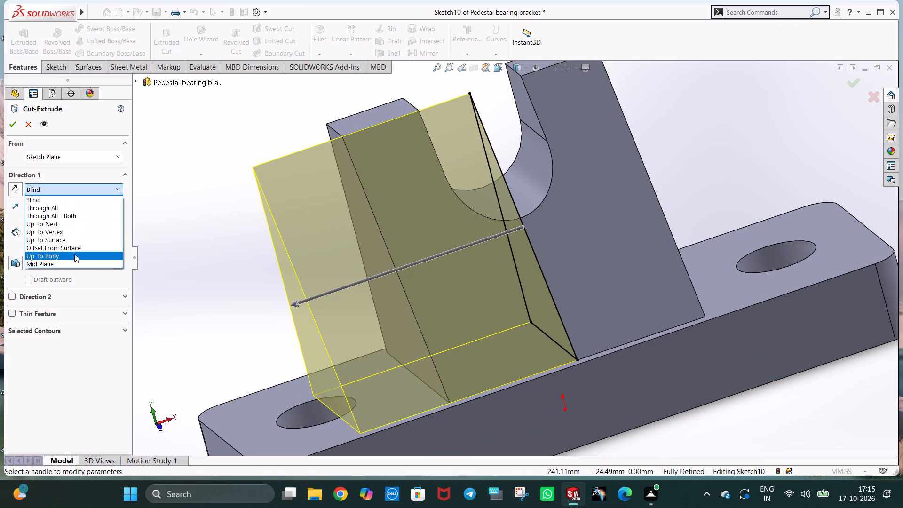
click(72, 262)
middle_drag(379, 279, 414, 287)
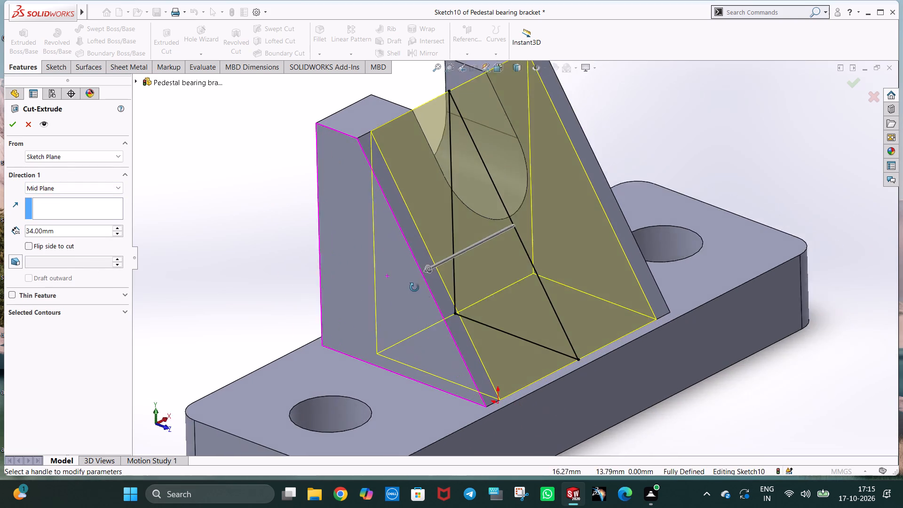
middle_drag(414, 287, 407, 286)
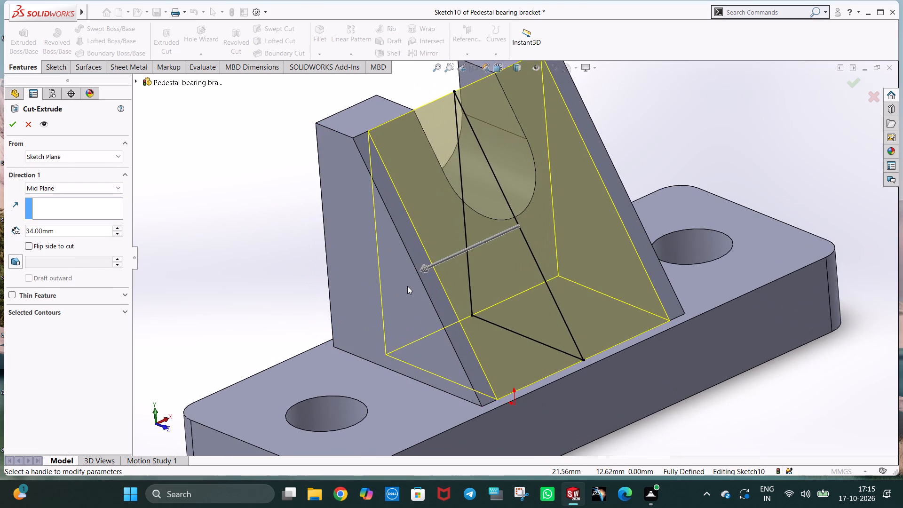
scroll(414, 280, up, 1)
middle_drag(437, 275, 432, 291)
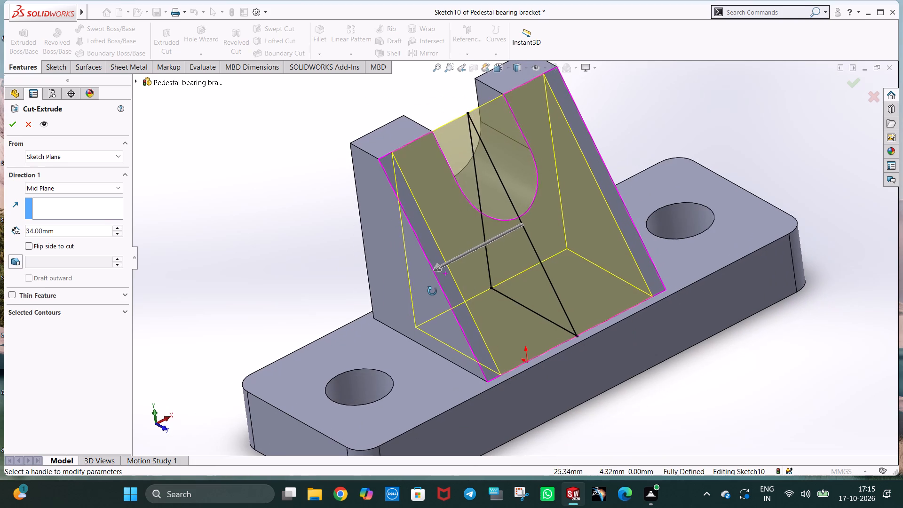
middle_drag(432, 291, 427, 308)
scroll(428, 305, up, 1)
middle_drag(436, 298, 432, 309)
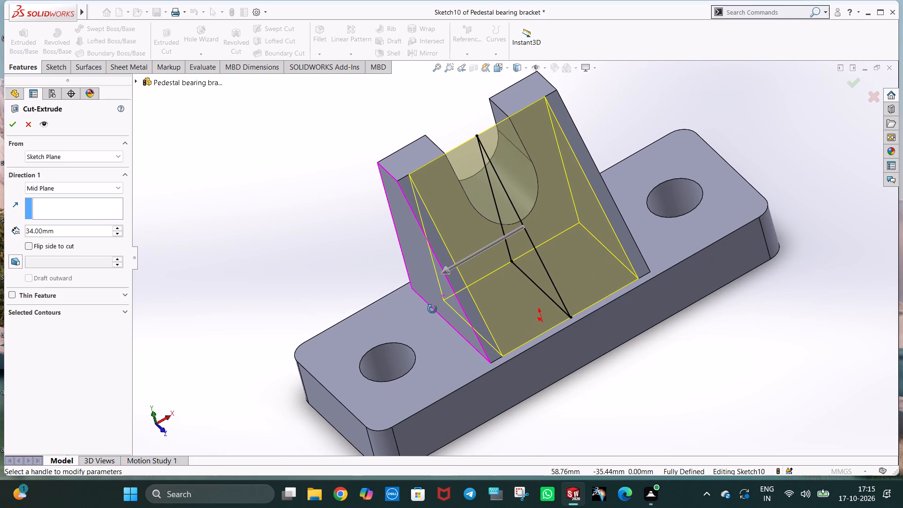
middle_drag(432, 309, 432, 310)
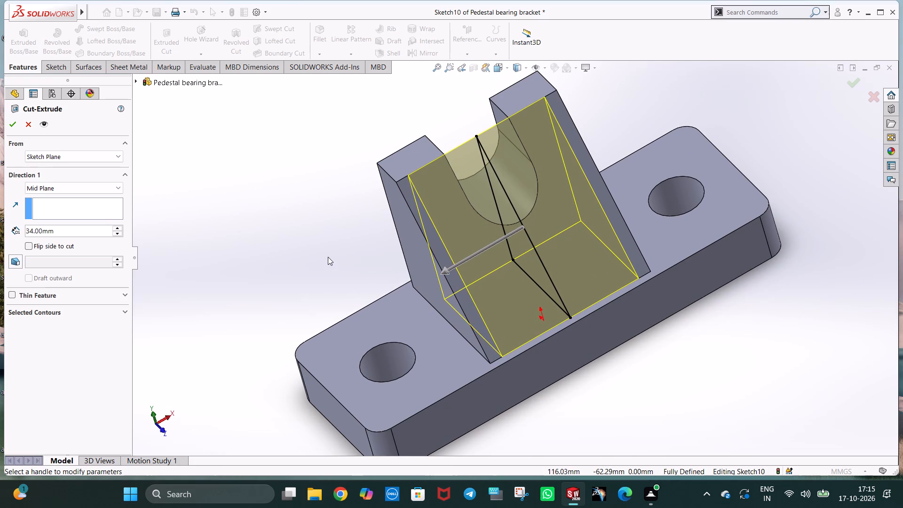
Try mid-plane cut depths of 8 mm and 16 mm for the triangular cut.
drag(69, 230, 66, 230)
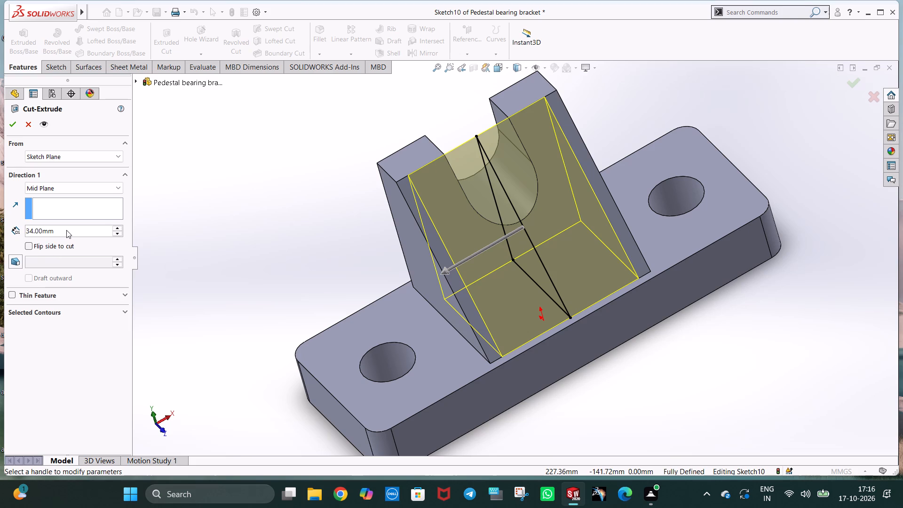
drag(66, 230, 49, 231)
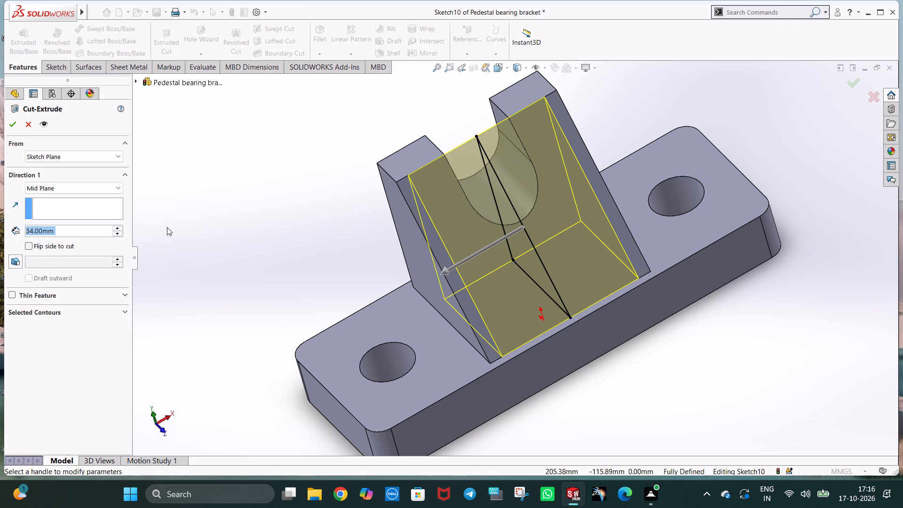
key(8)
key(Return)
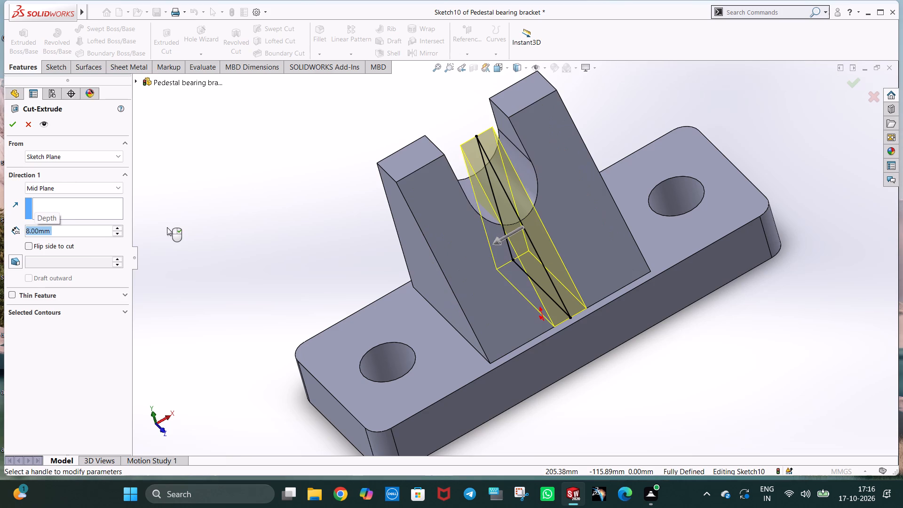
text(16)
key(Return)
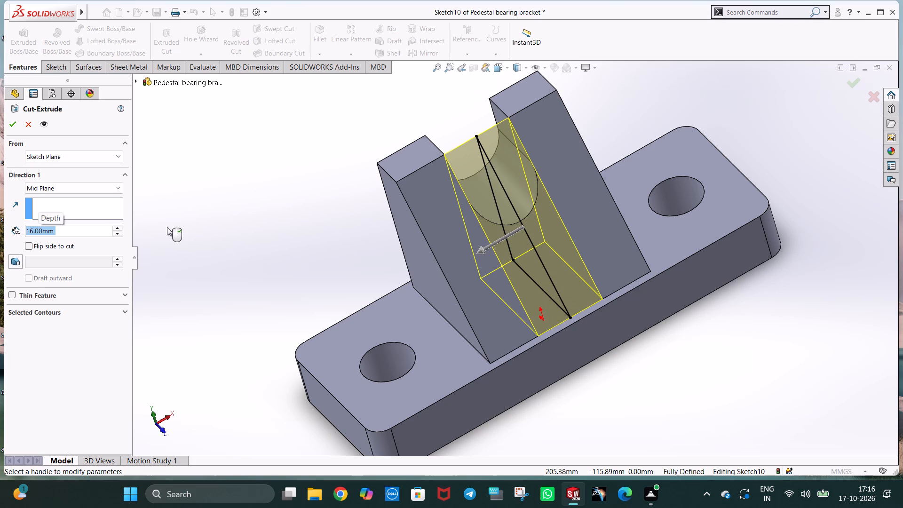
Set the mid-plane cut depth to 24 mm and complete the triangular cut through the upright's sloped front.
text(24)
key(Return)
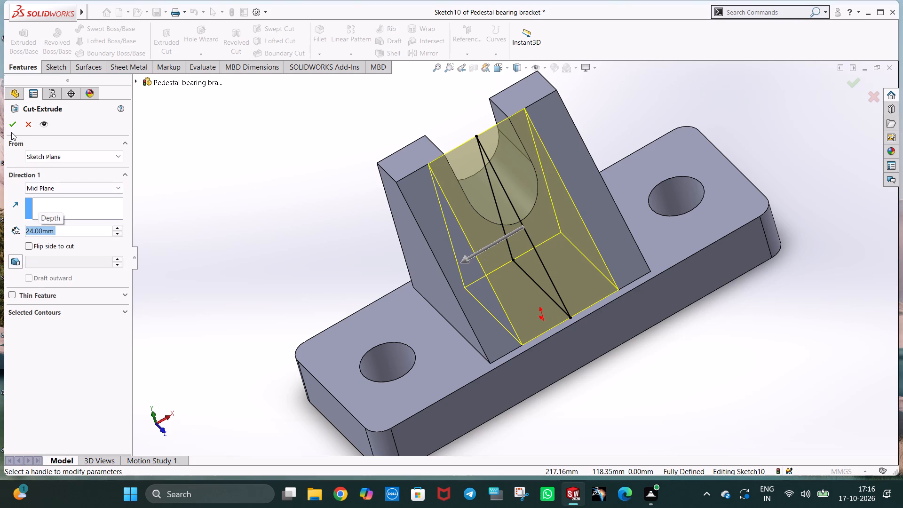
click(12, 127)
Examine the bracket in isometric view and from various angles, checking the side ribs, U-slot, base holes and underside.
middle_drag(665, 360, 637, 353)
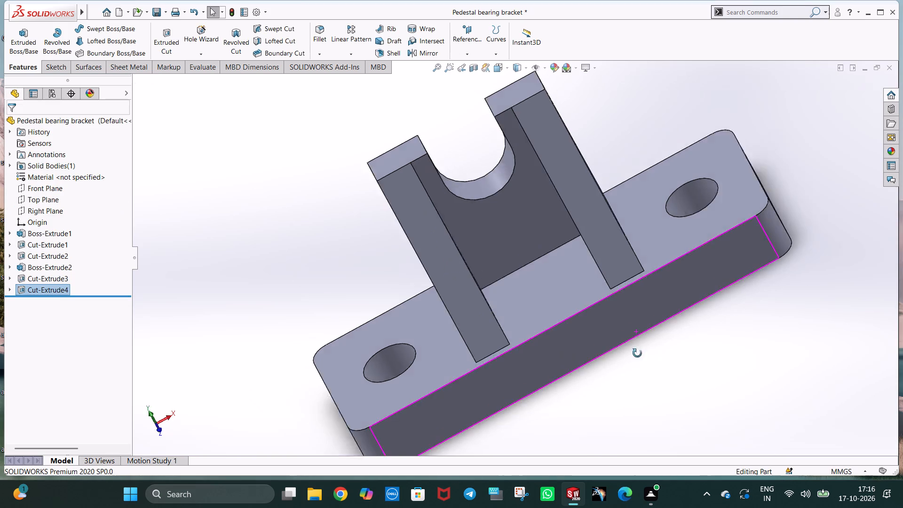
middle_drag(637, 353, 664, 321)
middle_drag(582, 370, 566, 326)
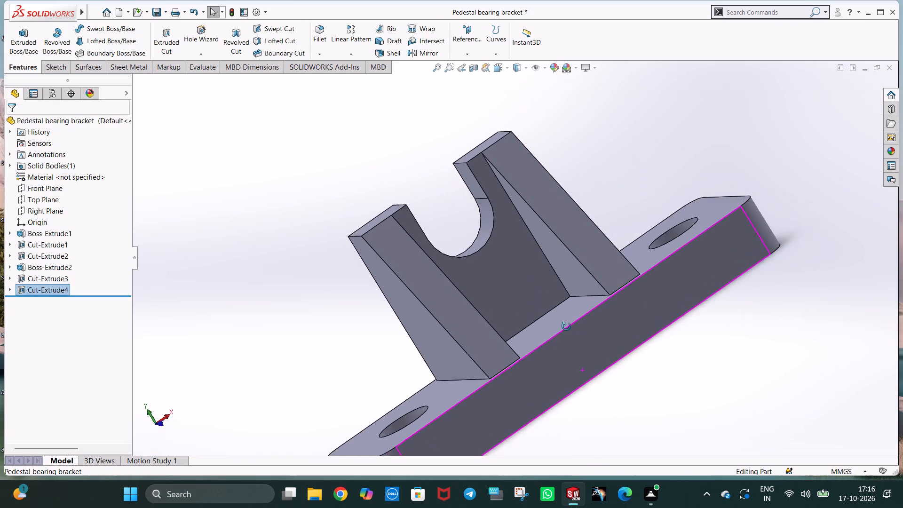
middle_drag(566, 326, 565, 317)
key(ctrl+7)
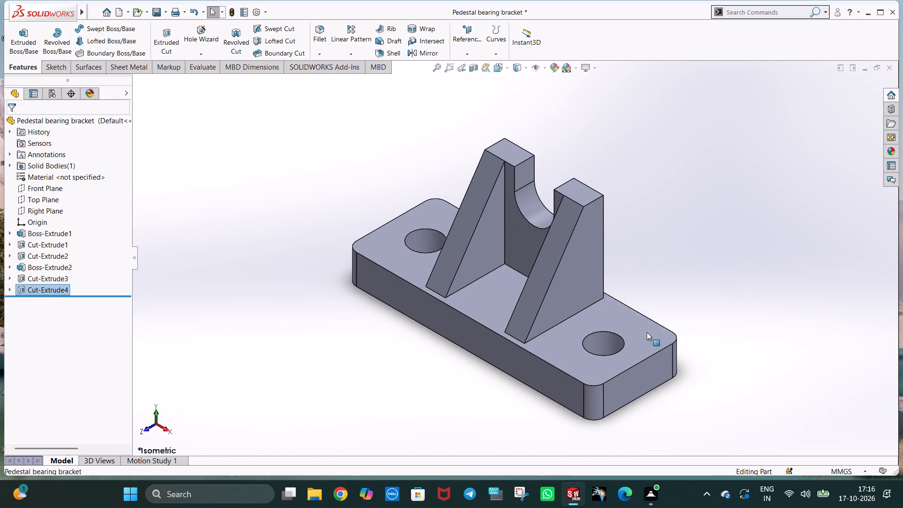
key(Escape)
click(696, 228)
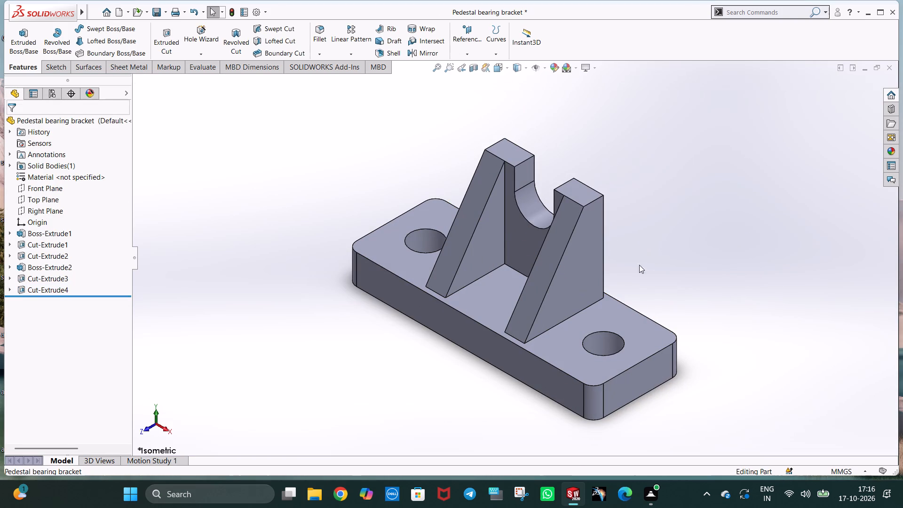
middle_drag(690, 413, 710, 367)
middle_drag(554, 418, 630, 415)
middle_drag(520, 405, 515, 410)
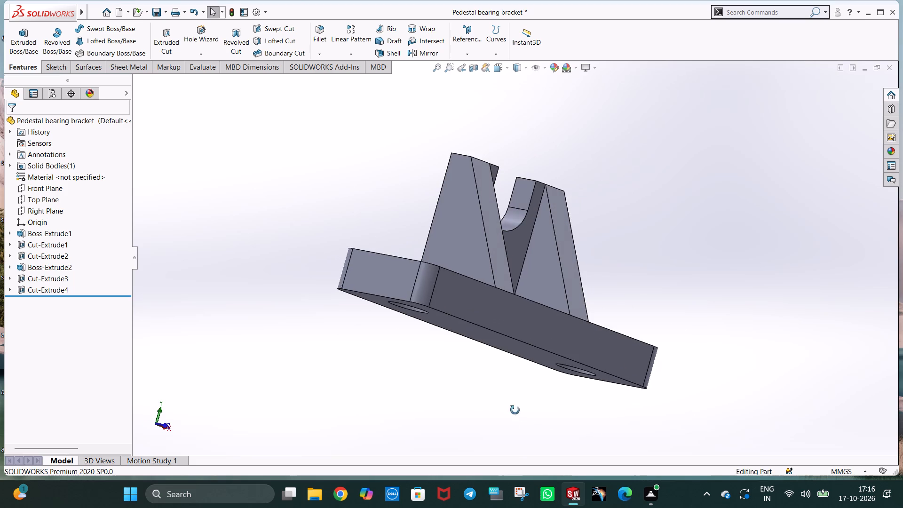
middle_drag(515, 410, 500, 428)
middle_drag(398, 315, 395, 348)
scroll(634, 301, up, 1)
scroll(690, 307, up, 1)
middle_drag(690, 307, 687, 276)
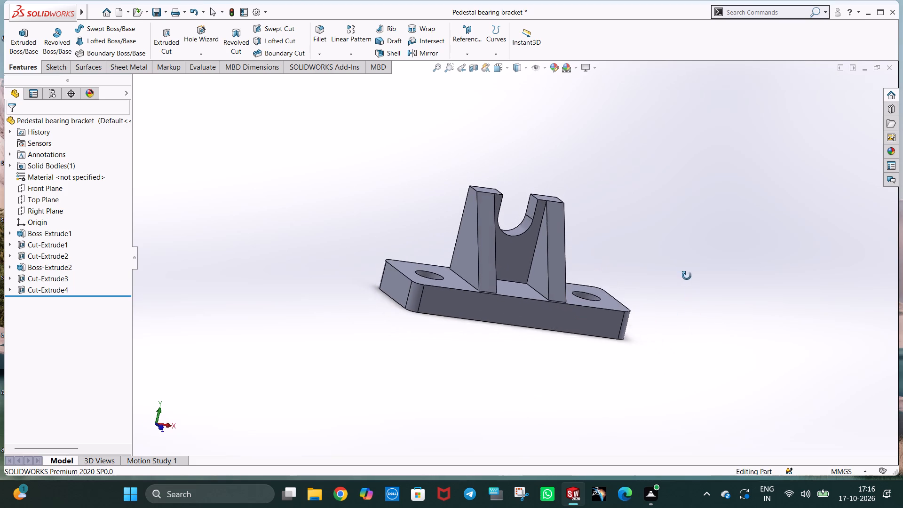
middle_drag(687, 276, 683, 273)
middle_drag(356, 390, 392, 421)
middle_drag(431, 381, 396, 360)
scroll(568, 329, up, 2)
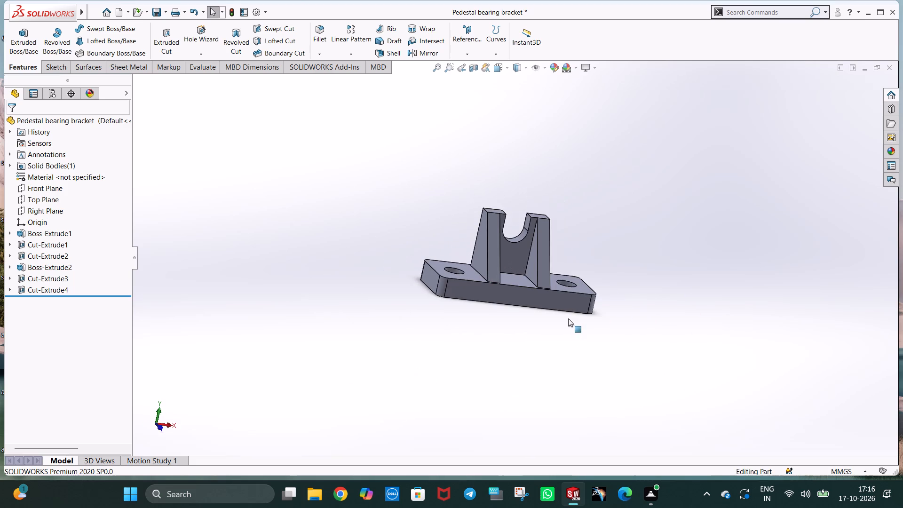
scroll(553, 260, down, 3)
middle_drag(778, 355, 769, 311)
middle_drag(472, 403, 481, 419)
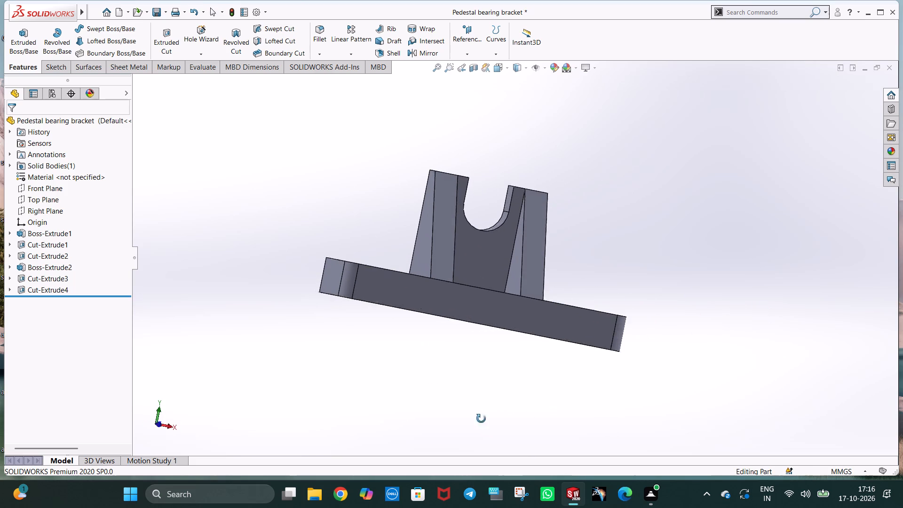
middle_drag(481, 419, 497, 446)
middle_drag(349, 311, 349, 391)
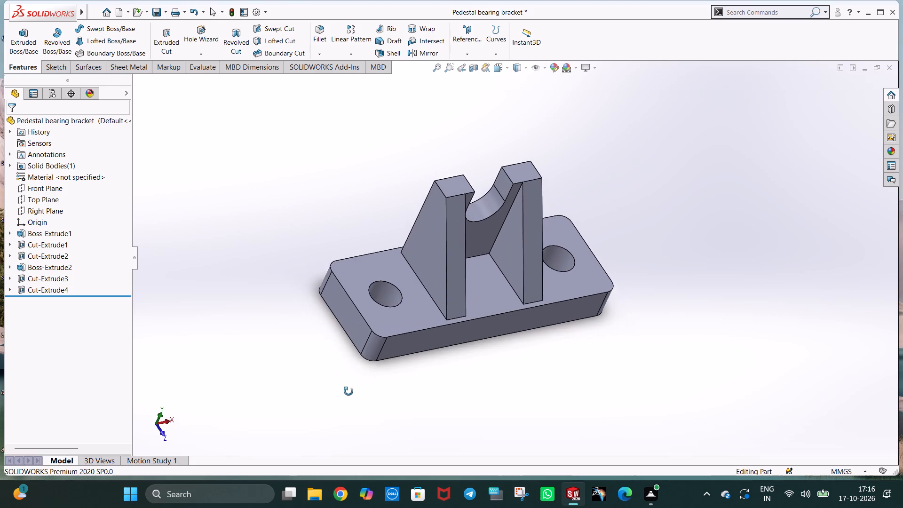
middle_drag(349, 391, 349, 393)
middle_drag(638, 334, 629, 289)
middle_drag(658, 378, 657, 349)
middle_drag(642, 412, 681, 401)
middle_drag(459, 334, 422, 368)
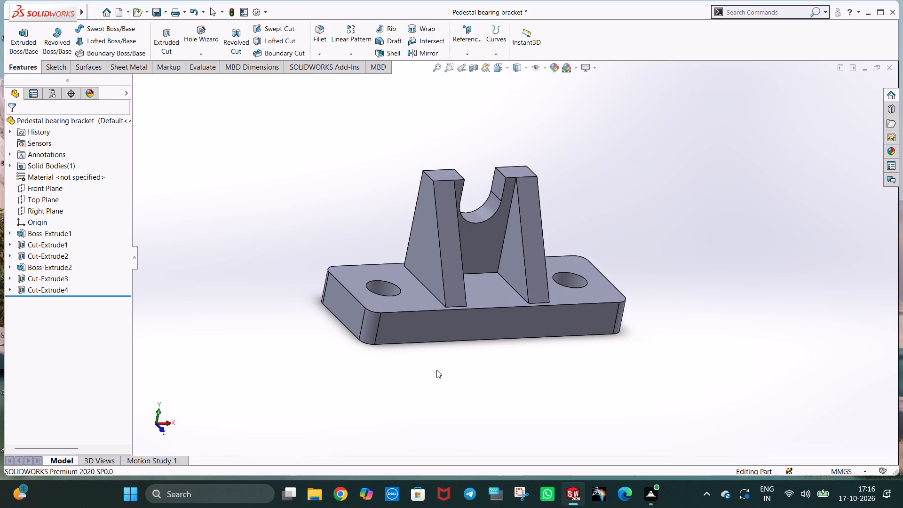
scroll(446, 366, up, 1)
scroll(445, 333, down, 1)
scroll(501, 147, up, 1)
middle_drag(501, 147, 498, 120)
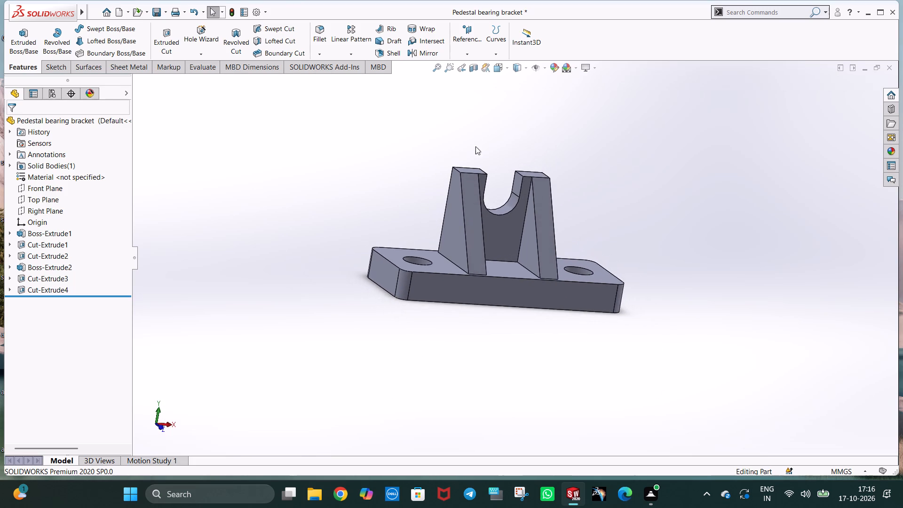
middle_drag(658, 303, 665, 266)
middle_drag(596, 338, 618, 358)
middle_drag(602, 347, 584, 334)
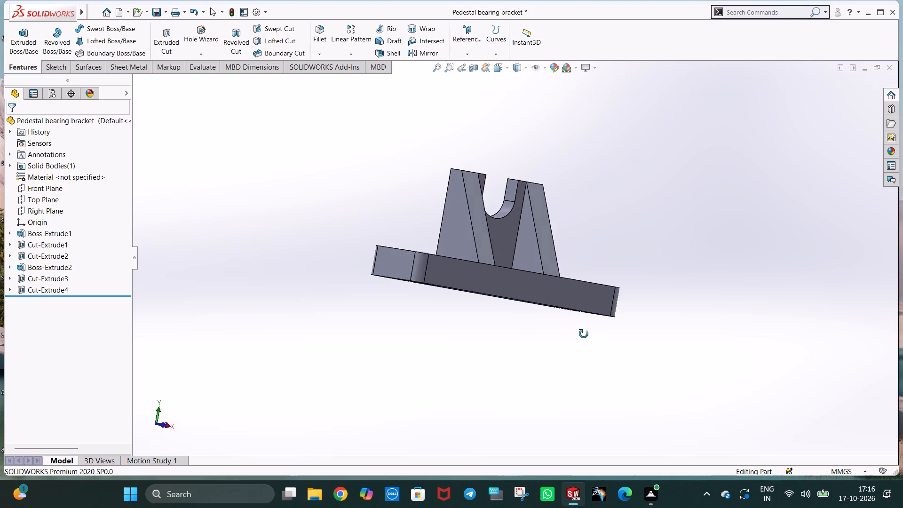
middle_drag(584, 334, 579, 333)
middle_drag(706, 234, 693, 228)
middle_drag(695, 286, 687, 249)
middle_drag(396, 333, 407, 357)
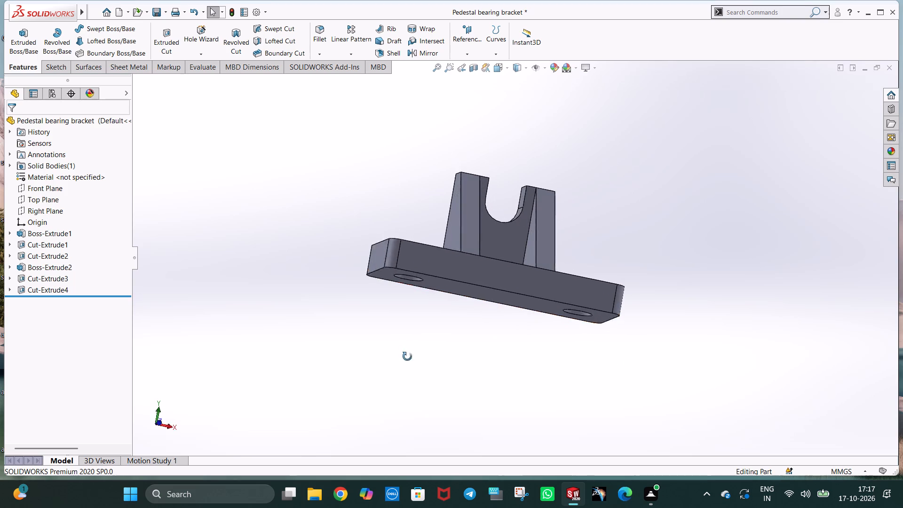
middle_drag(407, 357, 407, 413)
scroll(462, 355, up, 2)
scroll(457, 256, down, 2)
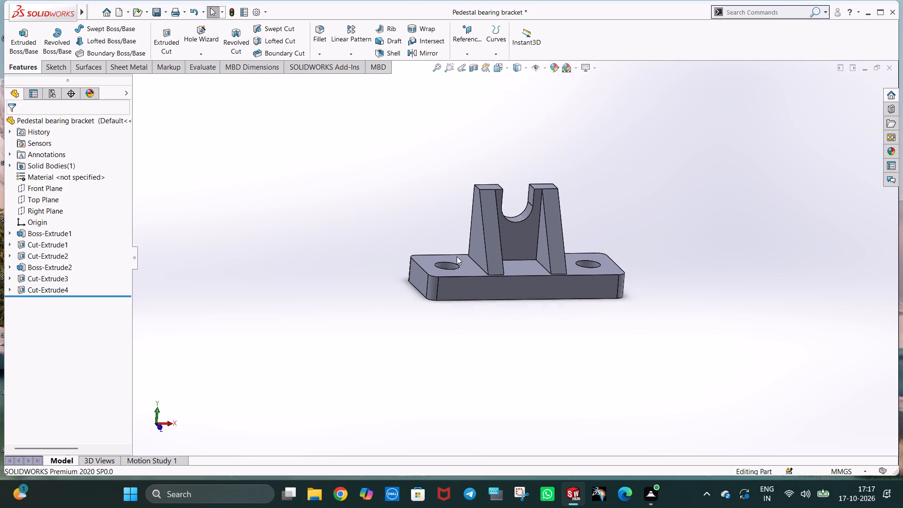
scroll(457, 256, down, 1)
scroll(710, 212, down, 2)
scroll(182, 354, up, 1)
scroll(182, 354, down, 1)
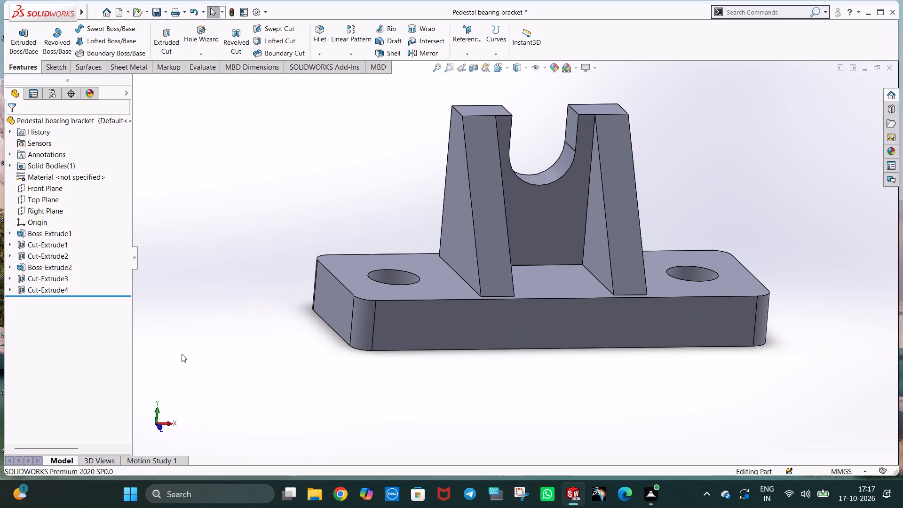
scroll(805, 254, up, 1)
scroll(754, 247, down, 1)
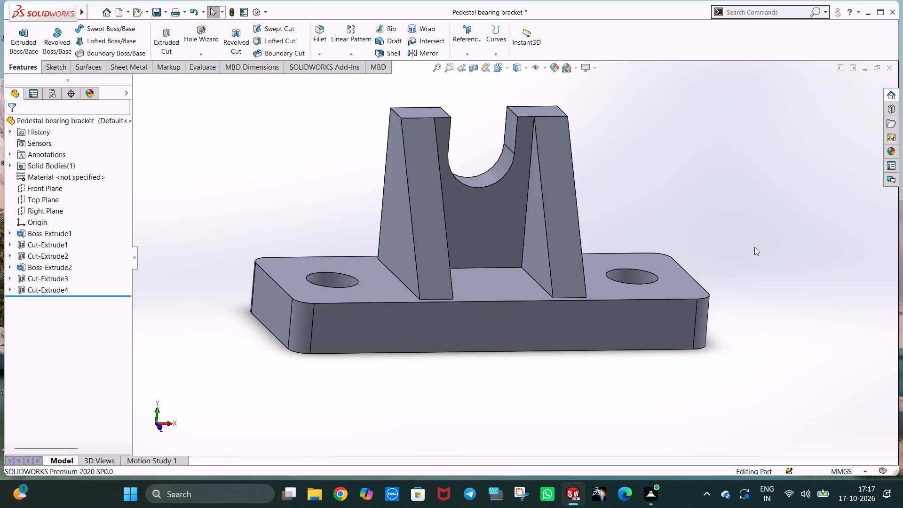
scroll(754, 247, up, 1)
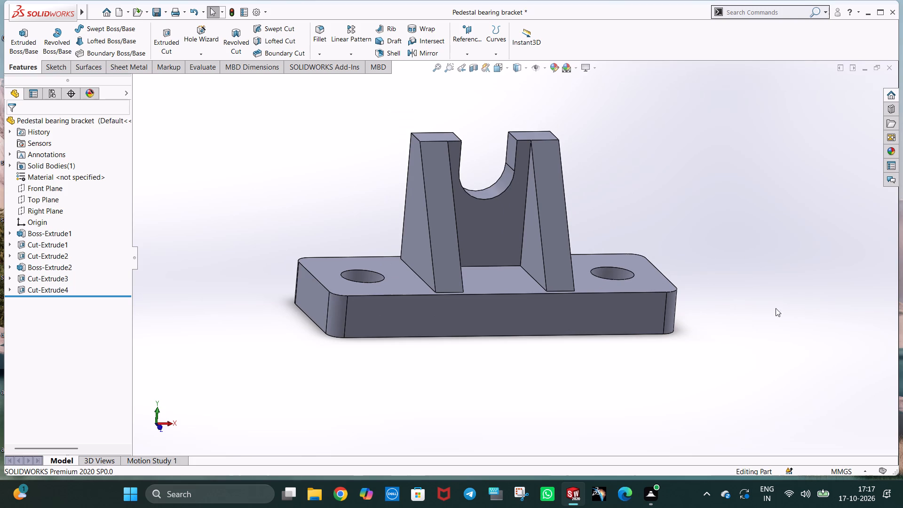
middle_drag(808, 308, 807, 294)
middle_drag(561, 386, 571, 409)
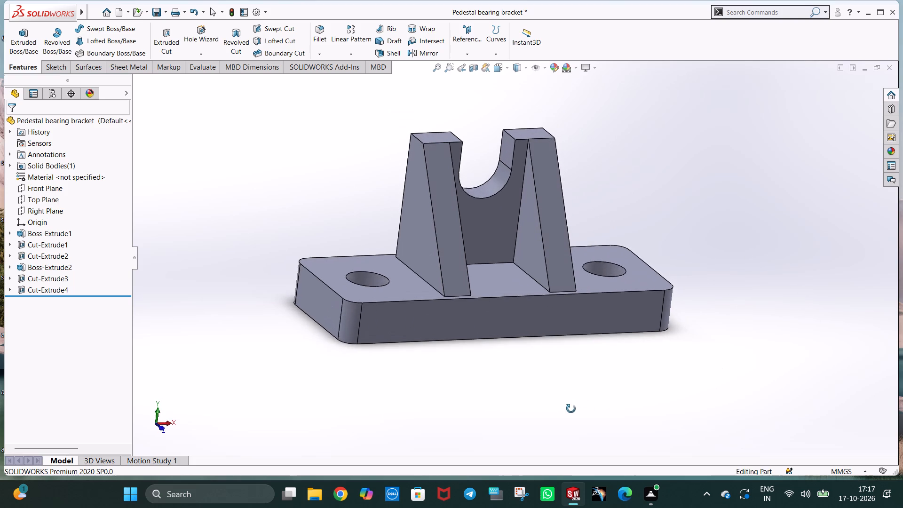
middle_drag(571, 409, 573, 413)
scroll(569, 380, up, 2)
scroll(531, 269, up, 1)
scroll(518, 172, down, 2)
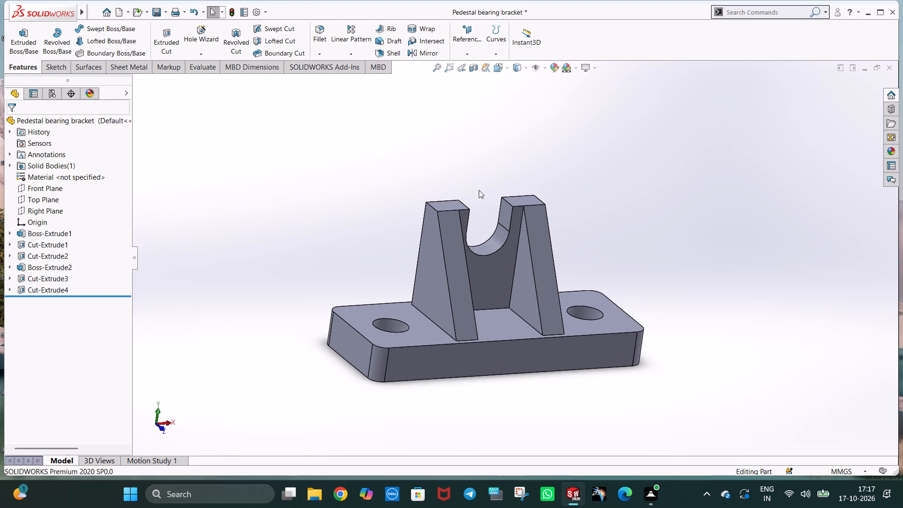
Save the finished pedestal bearing bracket part.
scroll(479, 190, down, 1)
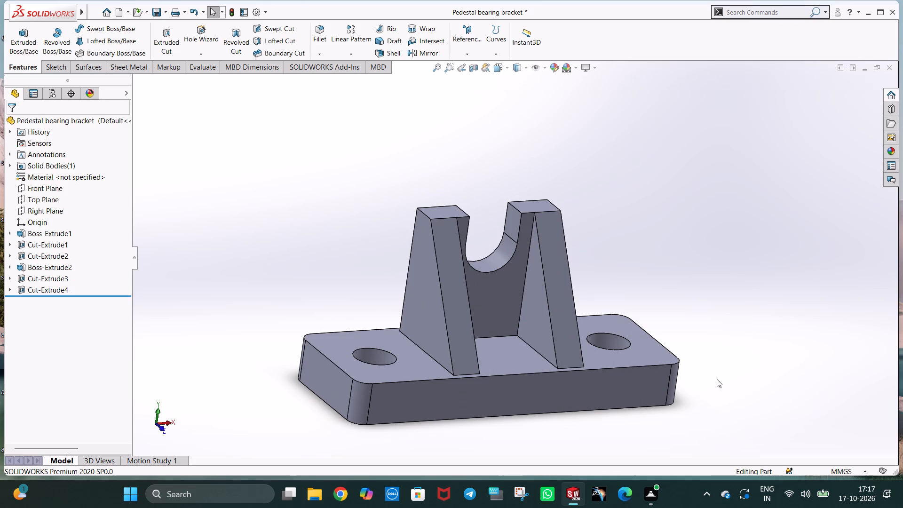
key(ctrl+s)
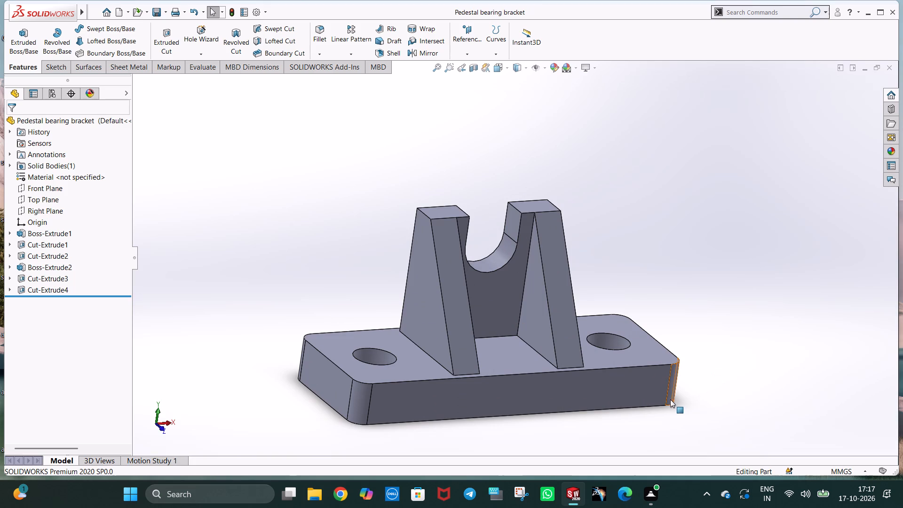
Capture a screenshot of the whole SOLIDWORKS window showing the finished bracket and its feature tree.
key(Print)
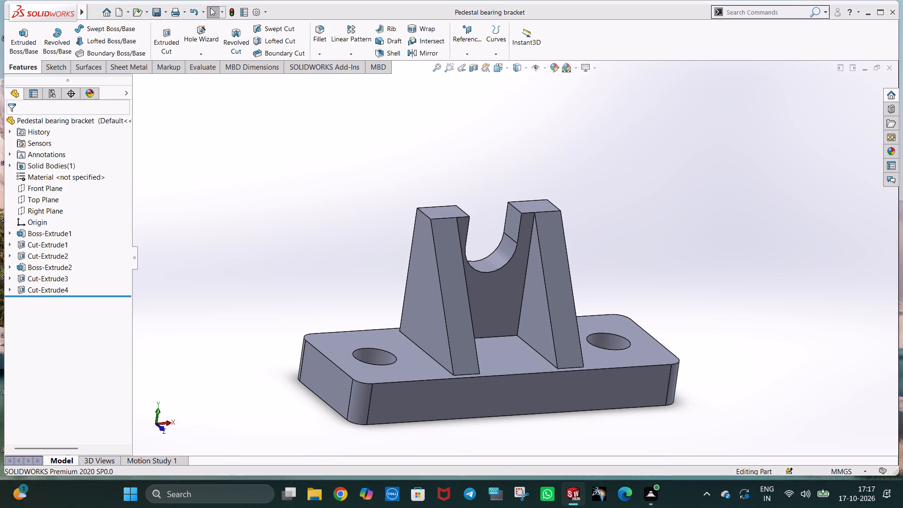
drag(6, 1, 881, 457)
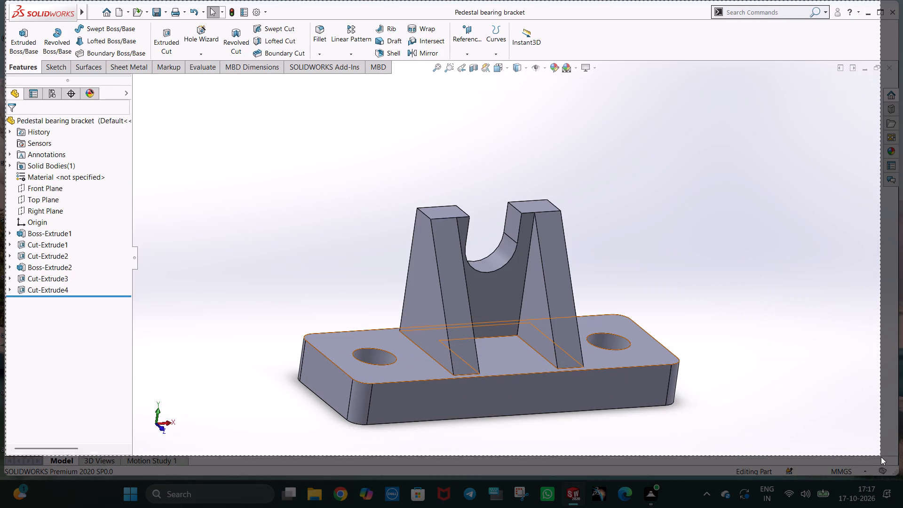
drag(881, 457, 896, 476)
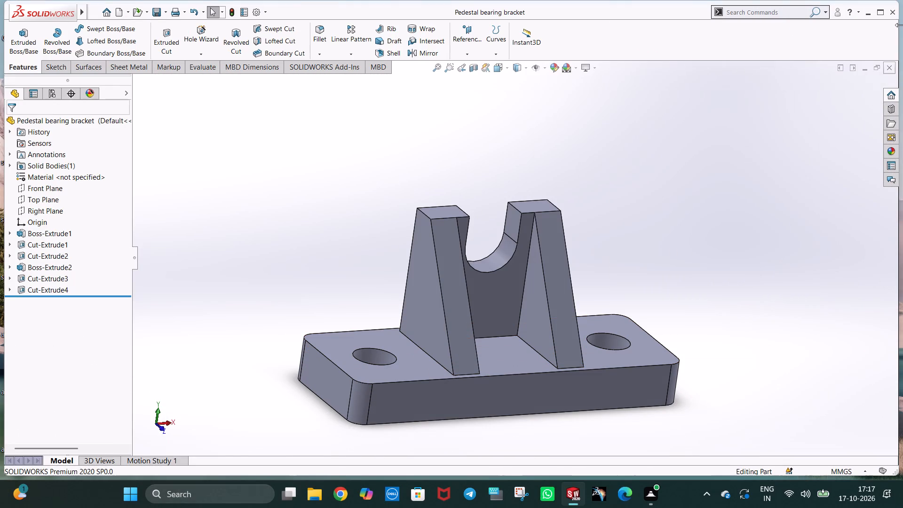
Close SOLIDWORKS.
click(894, 9)
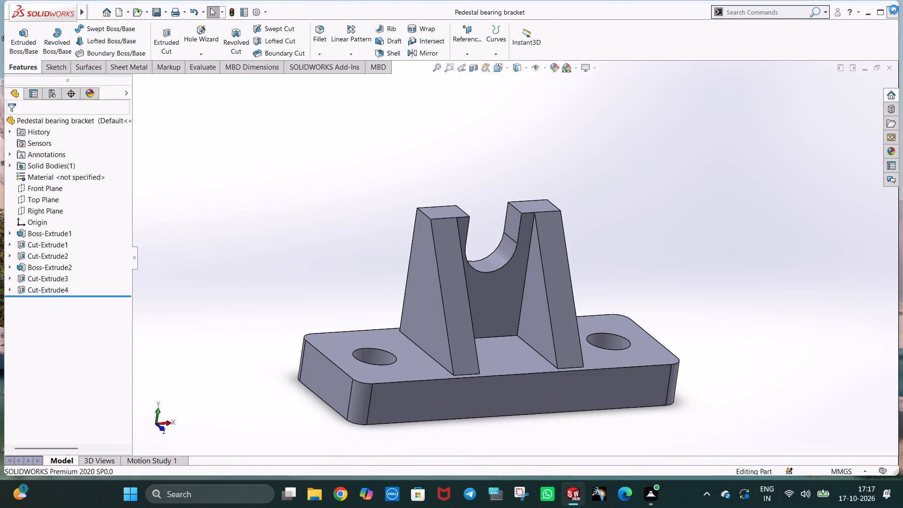
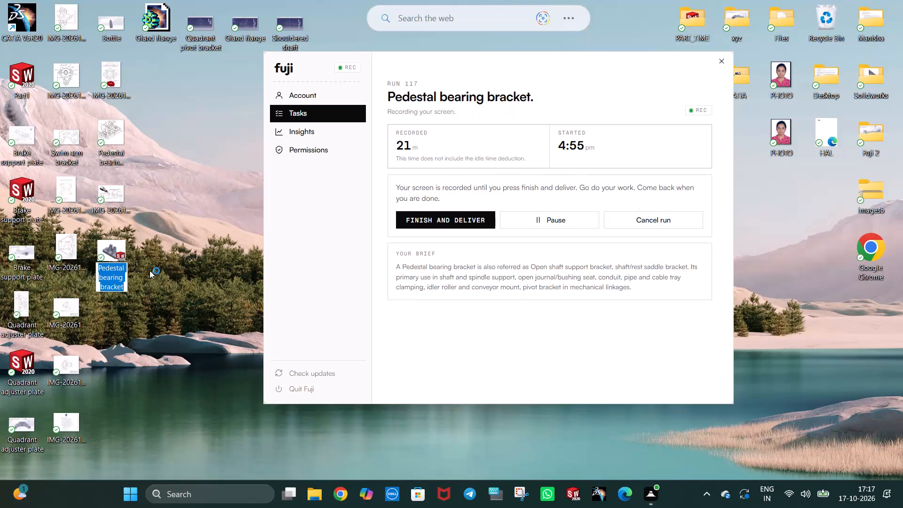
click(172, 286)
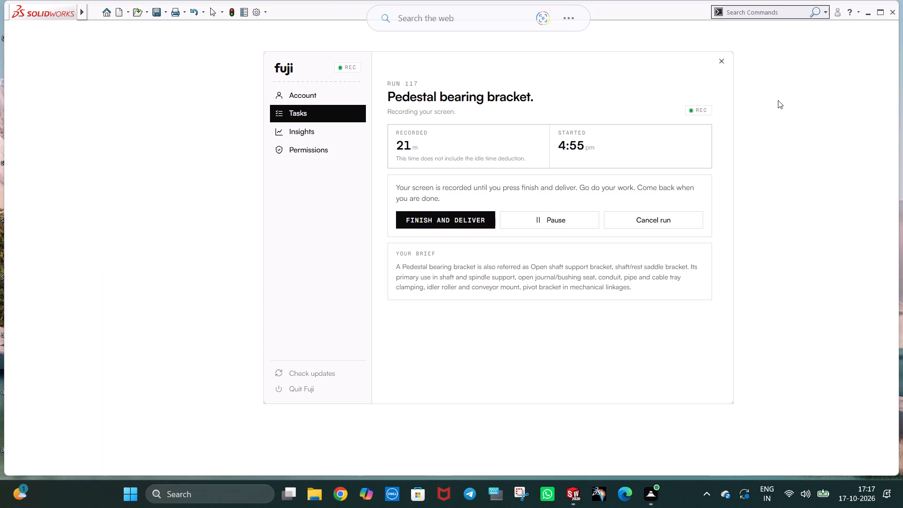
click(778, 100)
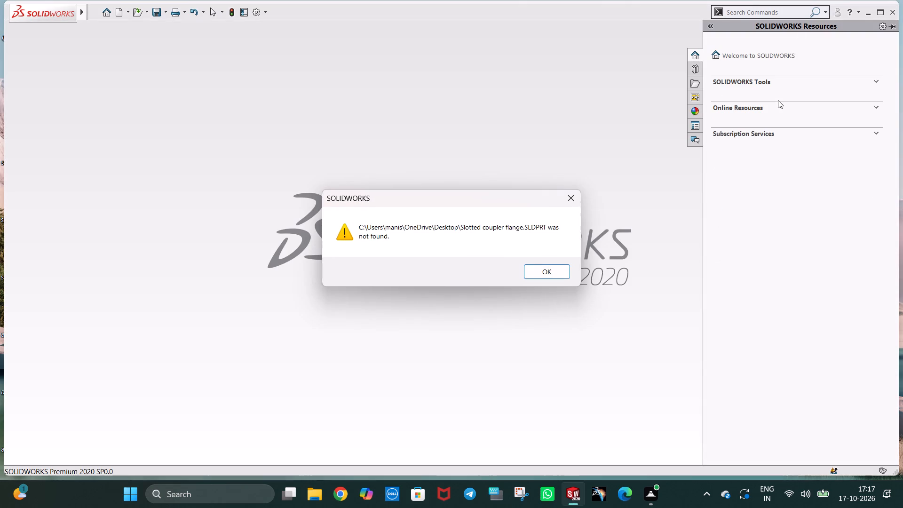
Dismiss the SOLIDWORKS message about the Slotted coupler flange part file.
click(560, 198)
click(572, 196)
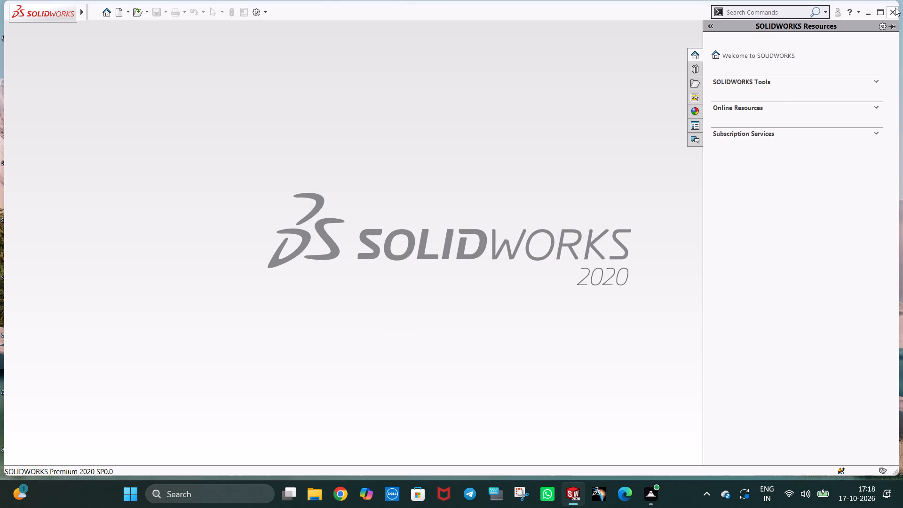
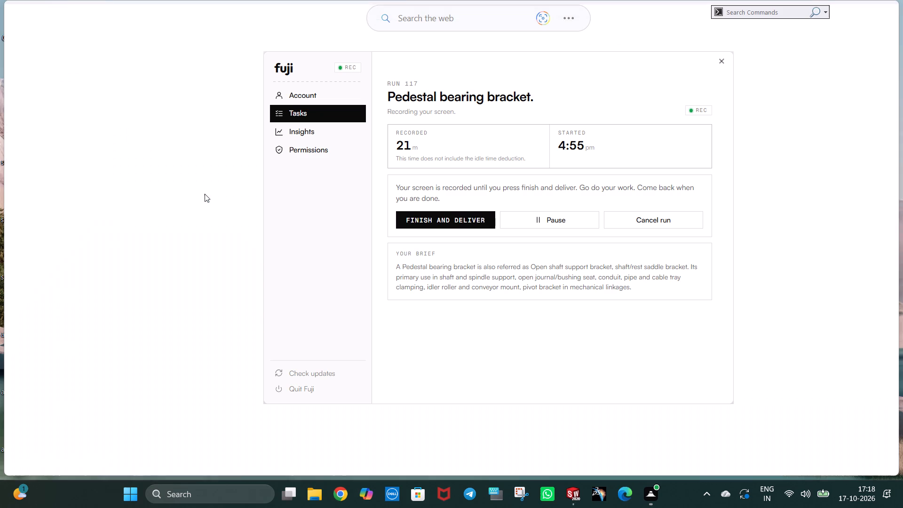
Capture a snip of the full SOLIDWORKS window showing the finished Pedestal bearing bracket model and its feature tree.
click(212, 112)
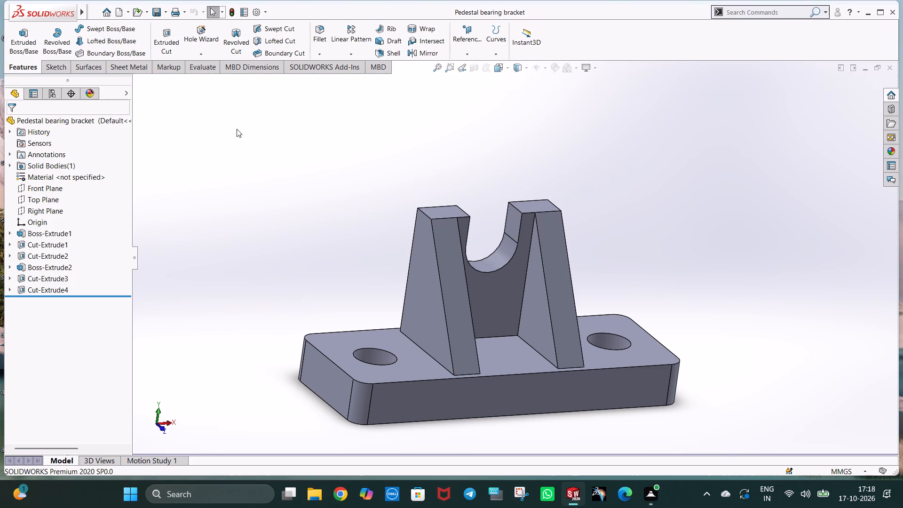
scroll(499, 430, up, 1)
scroll(489, 430, down, 1)
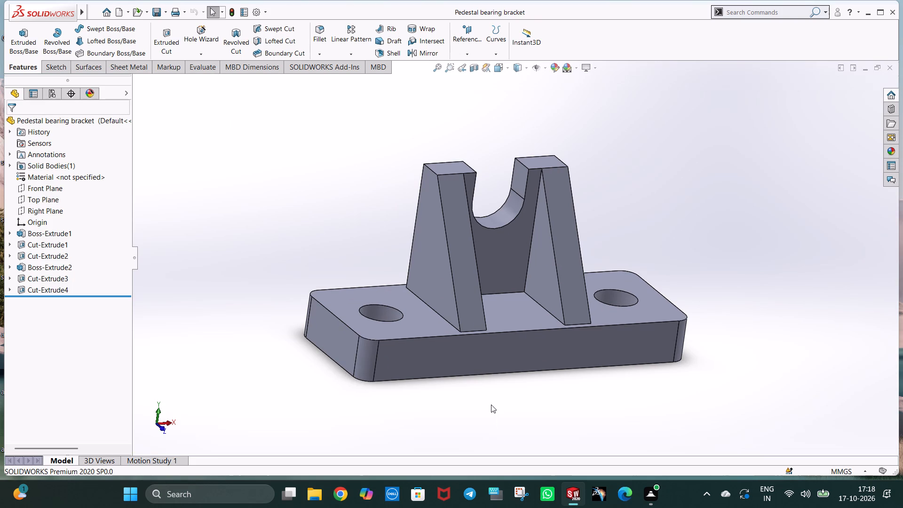
key(Print)
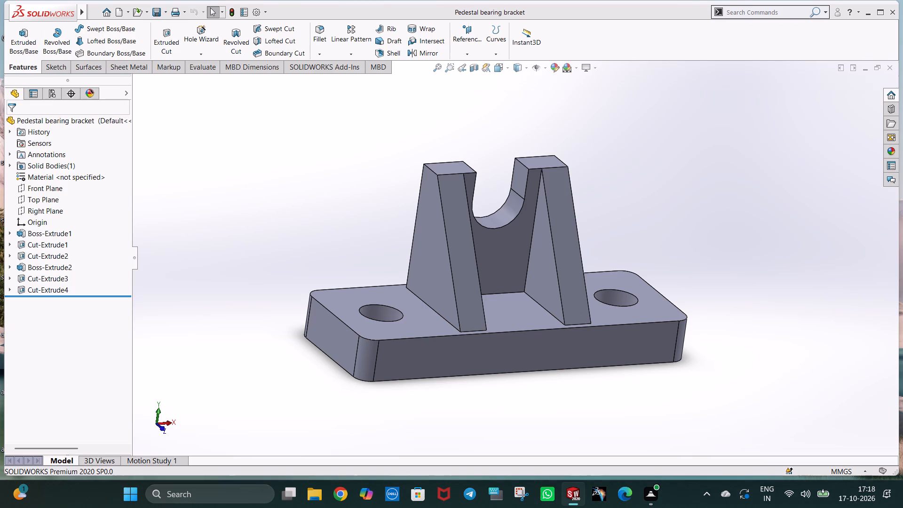
drag(5, 2, 902, 452)
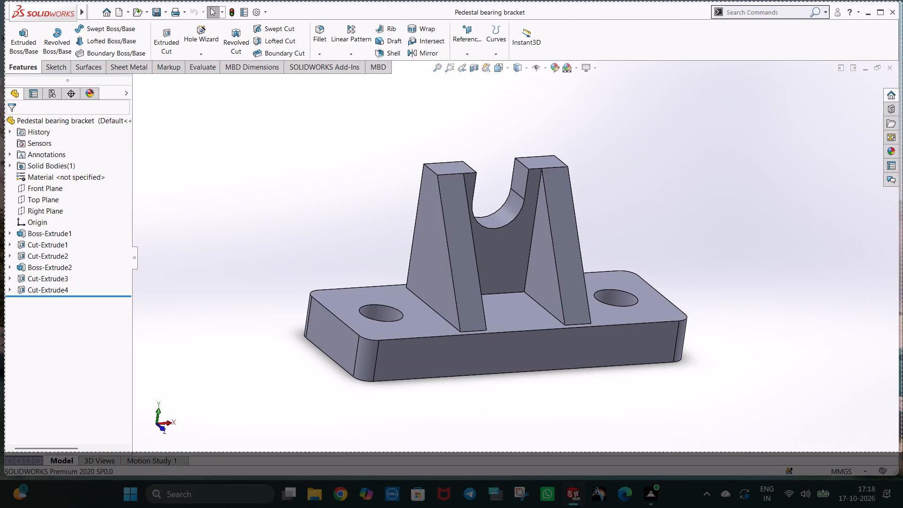
drag(902, 452, 897, 476)
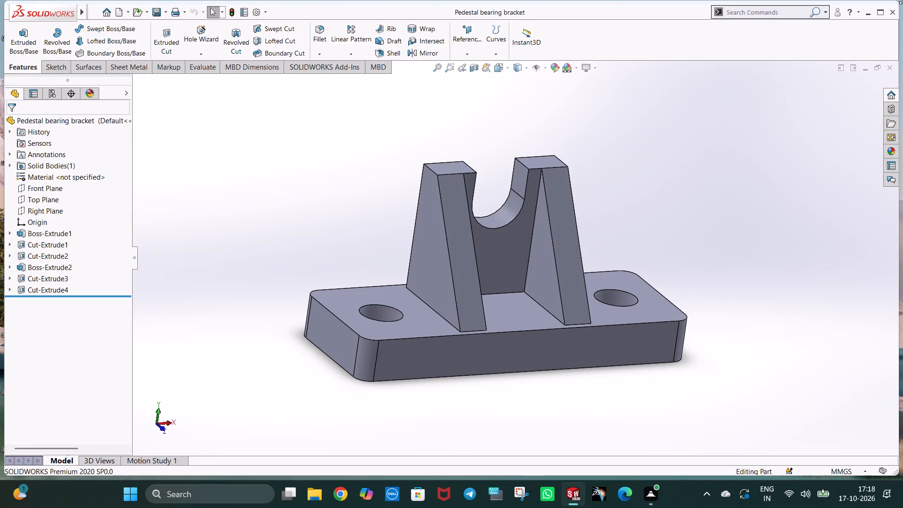
Close SOLIDWORKS with the Pedestal bearing bracket part.
click(891, 11)
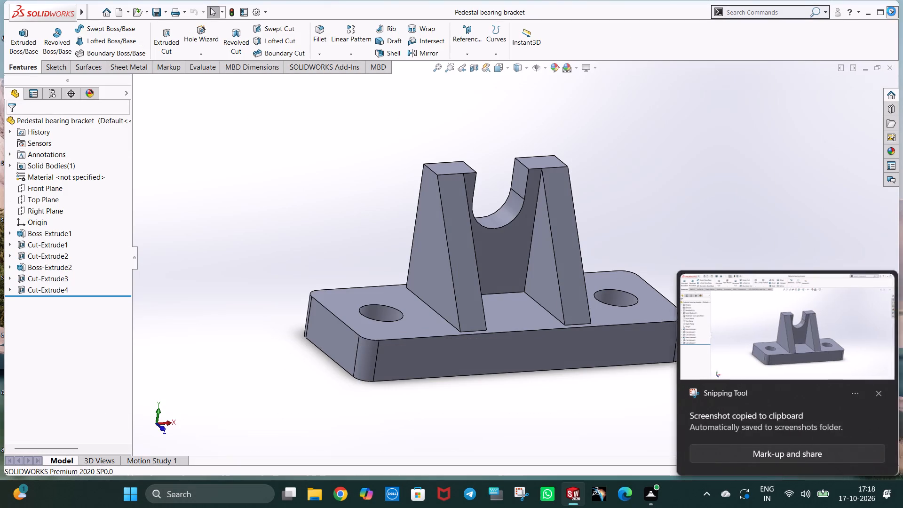
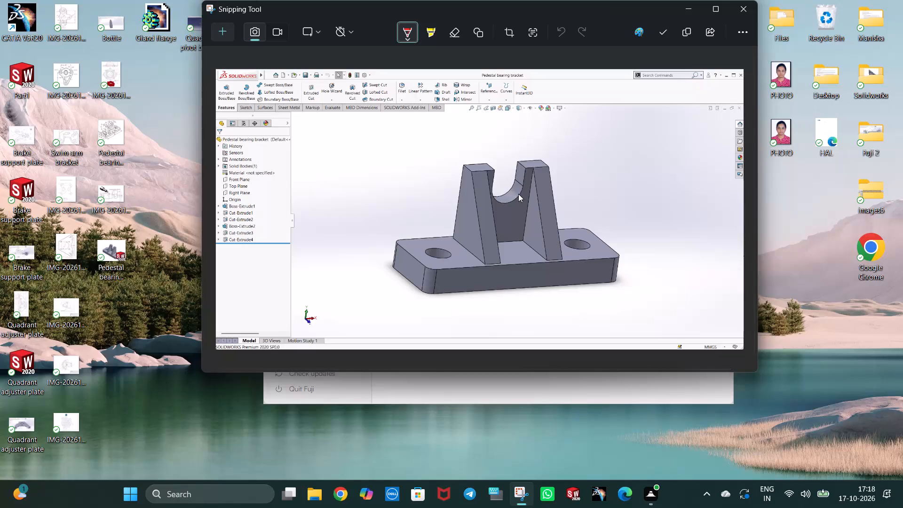
Save the captured snip as a PNG named Pedestal bearing bracket in the Desktop folder.
right_click(560, 189)
click(571, 202)
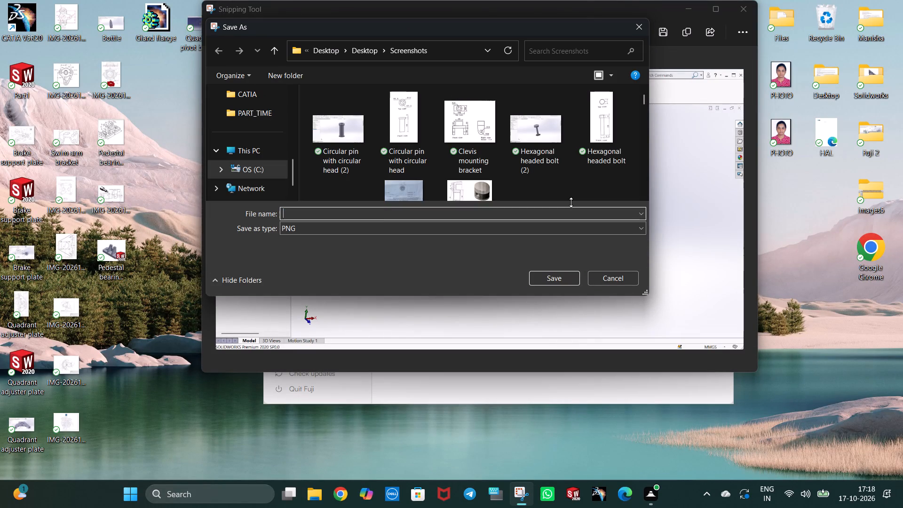
text(edestal bearing bracket)
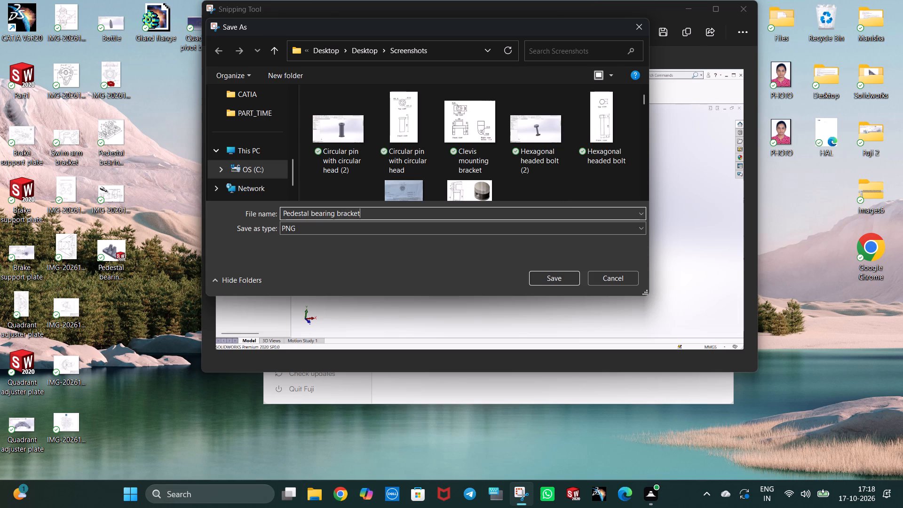
scroll(288, 148, up, 4)
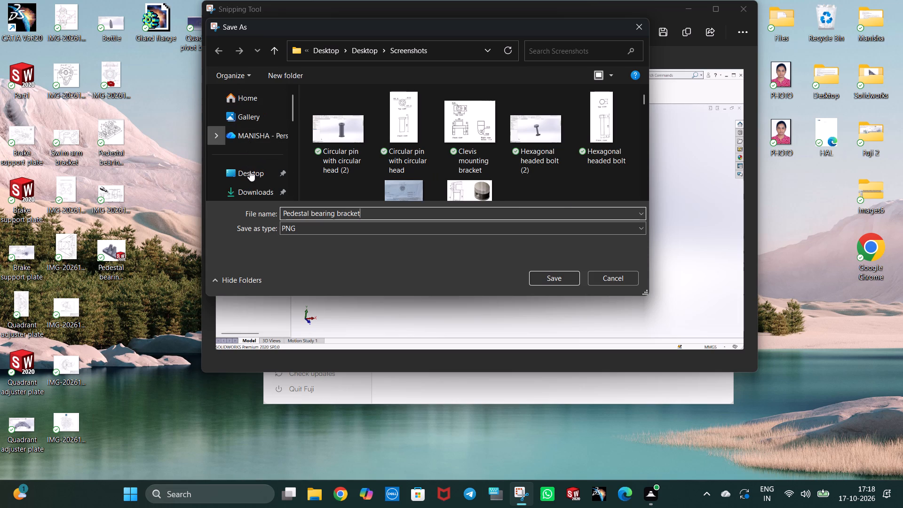
click(254, 173)
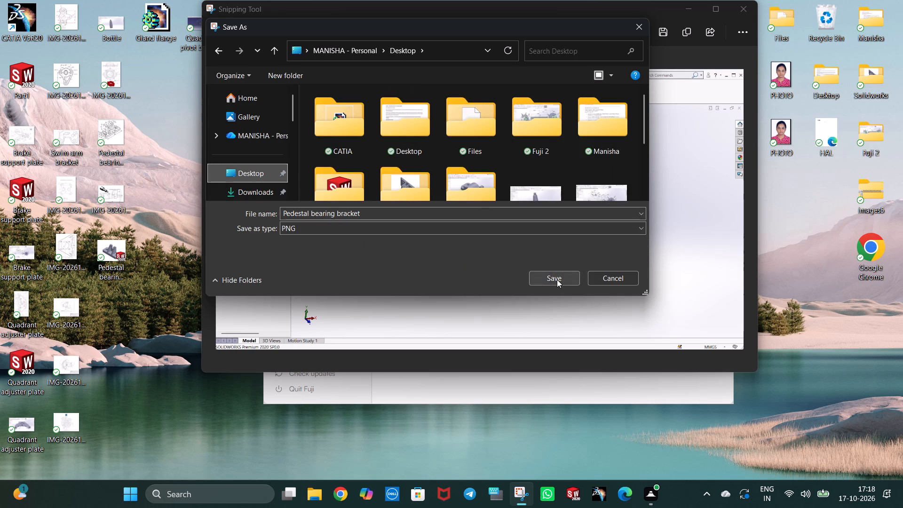
click(557, 279)
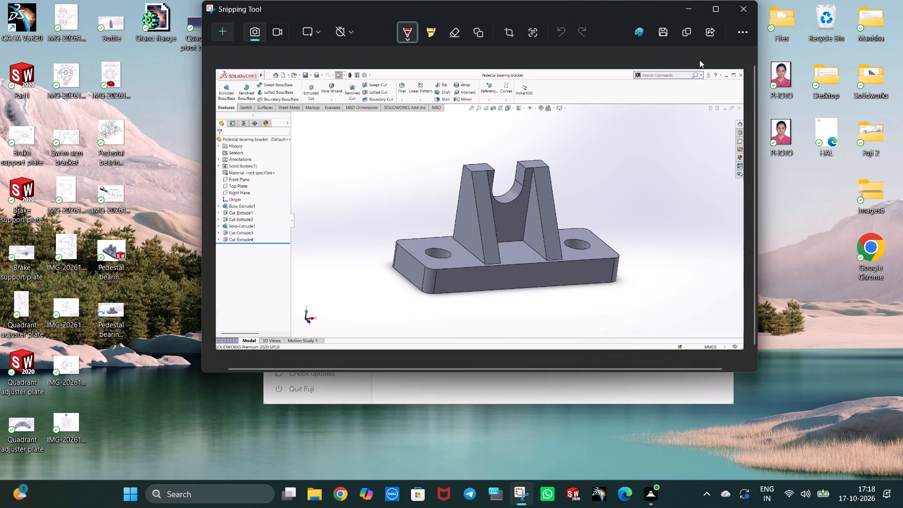